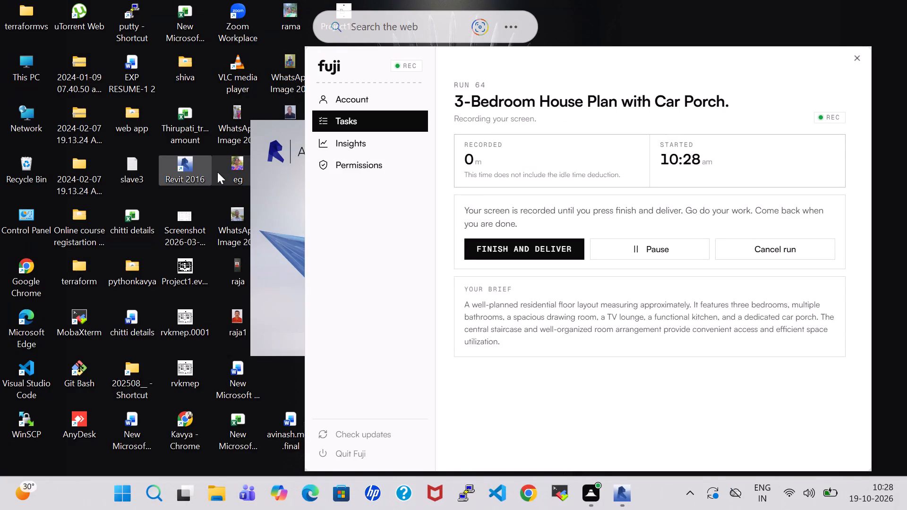
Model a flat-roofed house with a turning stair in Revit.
Create a new project from the Architectural Template.
left_click(700, 0)
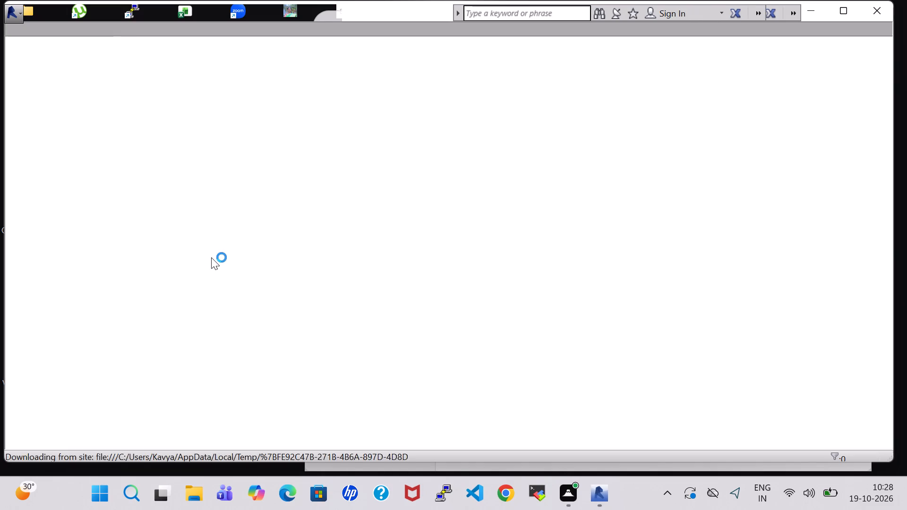
left_click(94, 107)
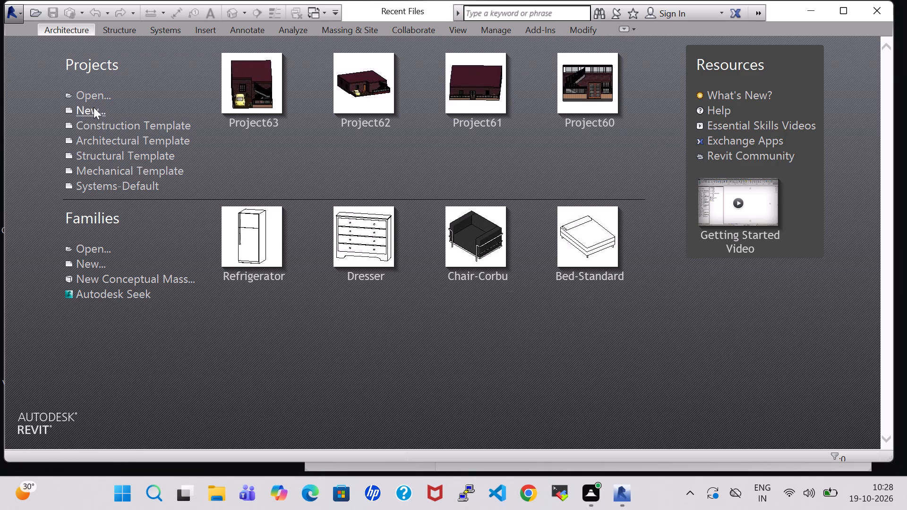
left_click(471, 216)
left_click(462, 210)
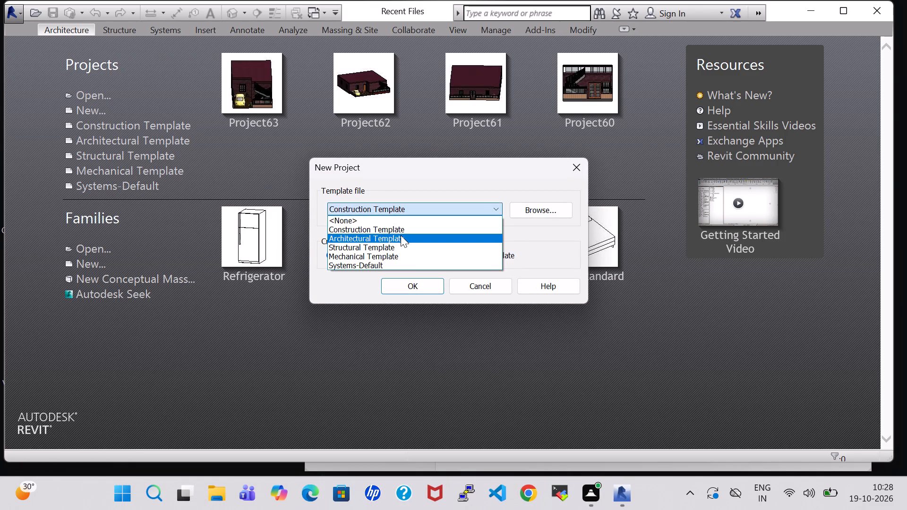
left_click(401, 235)
left_click(419, 287)
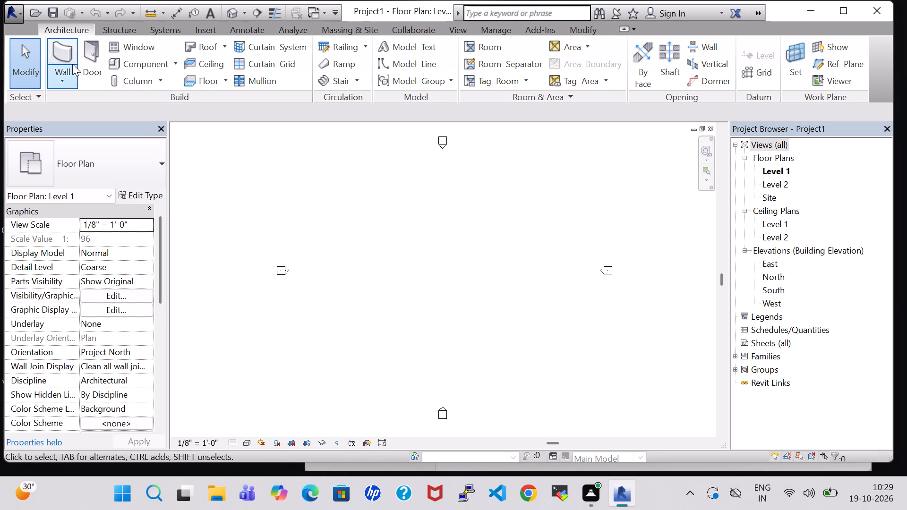
Draw a closed rectangle of Generic - 8" exterior walls on Level 1, about 40' wide by 52' long.
left_click(64, 56)
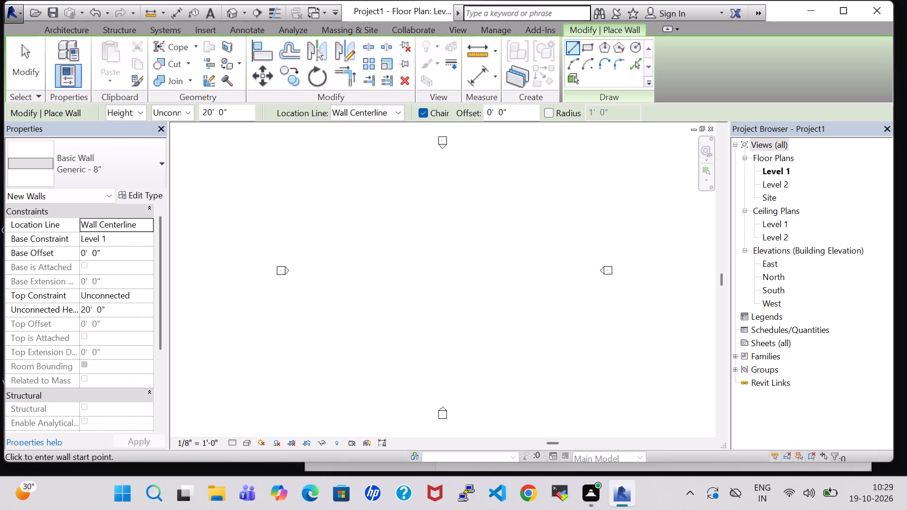
left_click(206, 111)
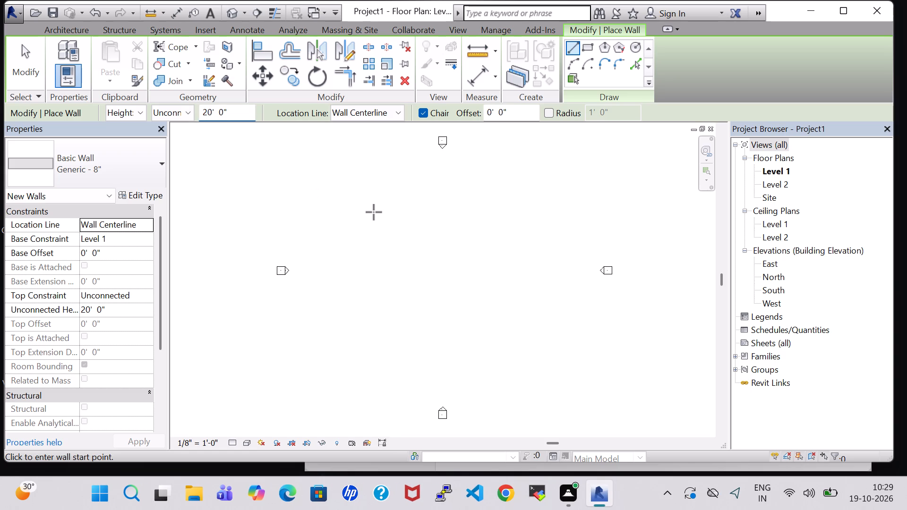
left_click(374, 212)
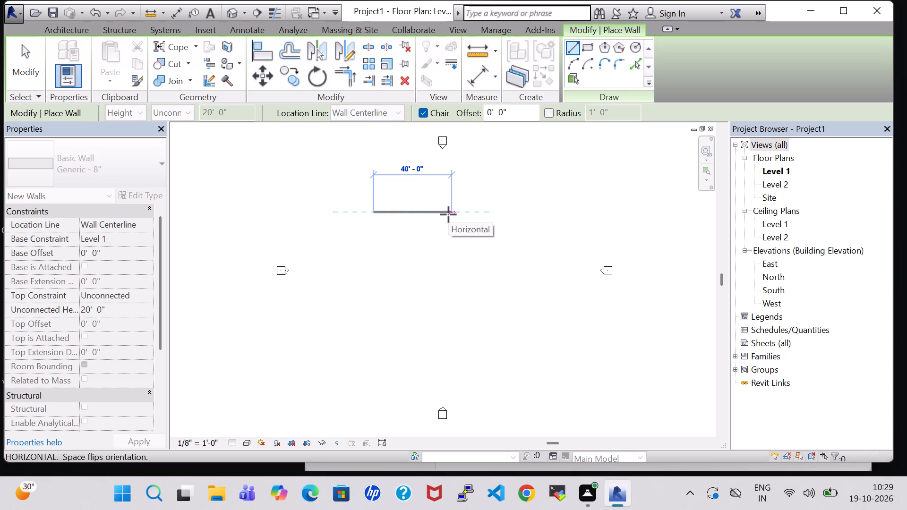
left_click(448, 214)
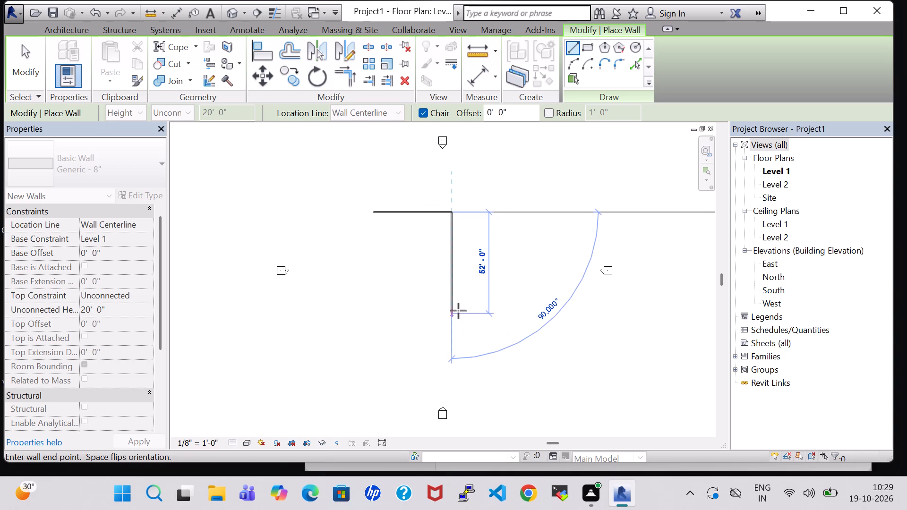
left_click(458, 311)
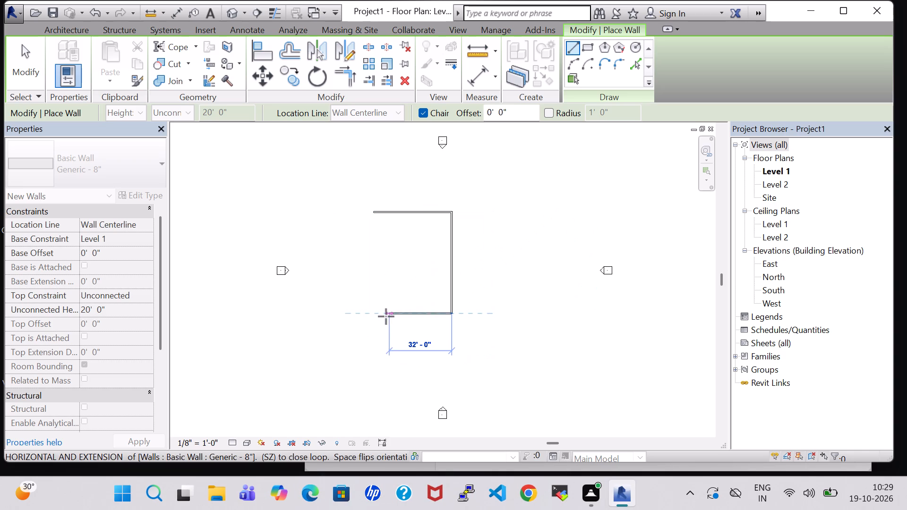
left_click(373, 316)
left_click(371, 211)
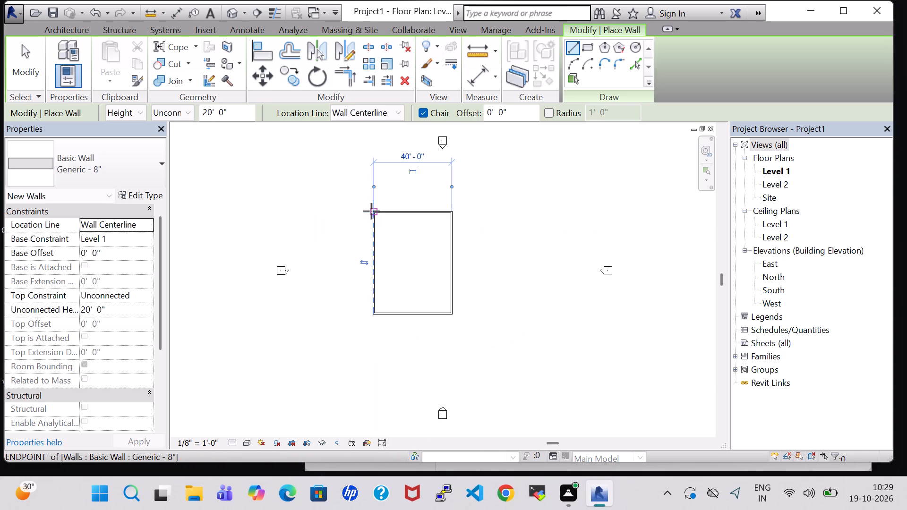
key("Escape")
key("Escape")
Set the unconnected height of the north and west exterior walls to 10' 0".
middle_click_drag(419, 271, 448, 273)
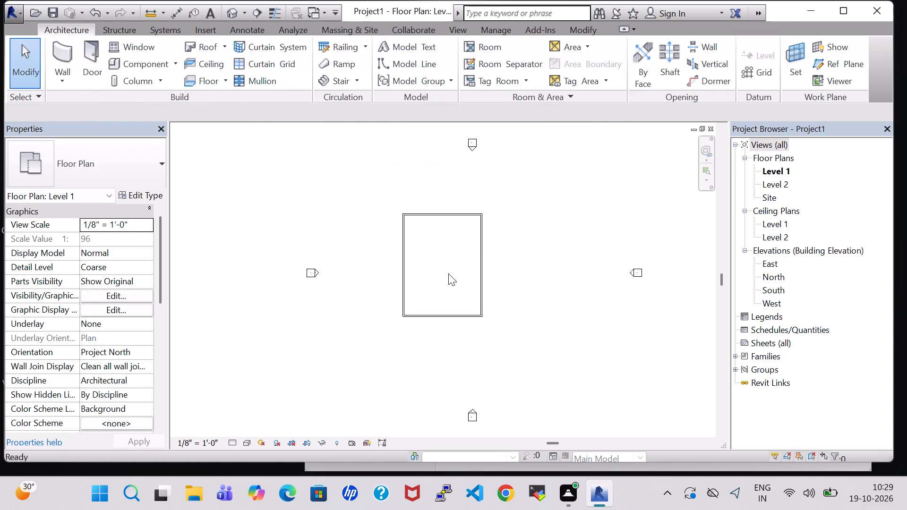
scroll(448, 273, "up", 5)
left_click(421, 158)
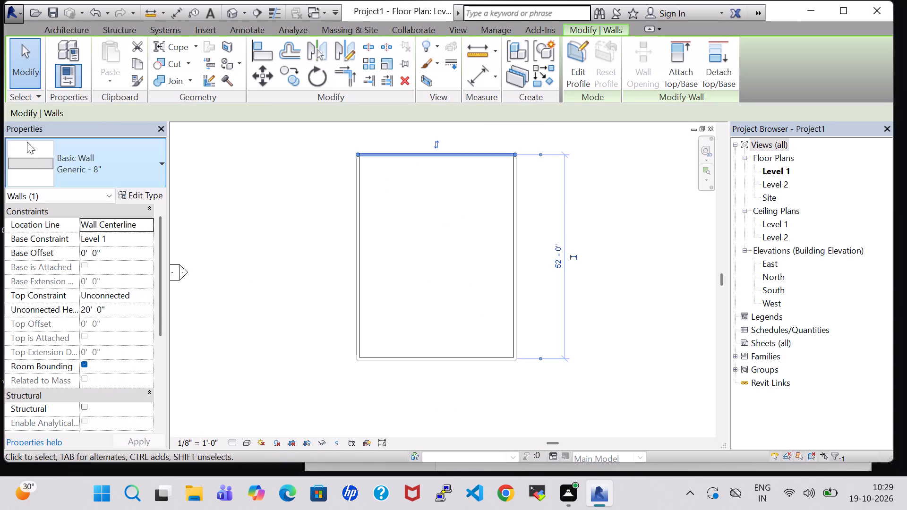
double_click(86, 308)
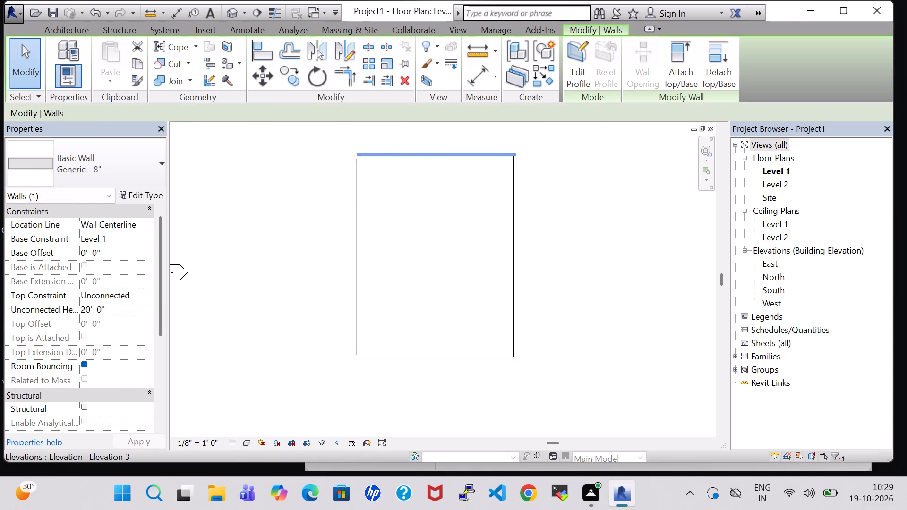
key("BackSpace")
key("1")
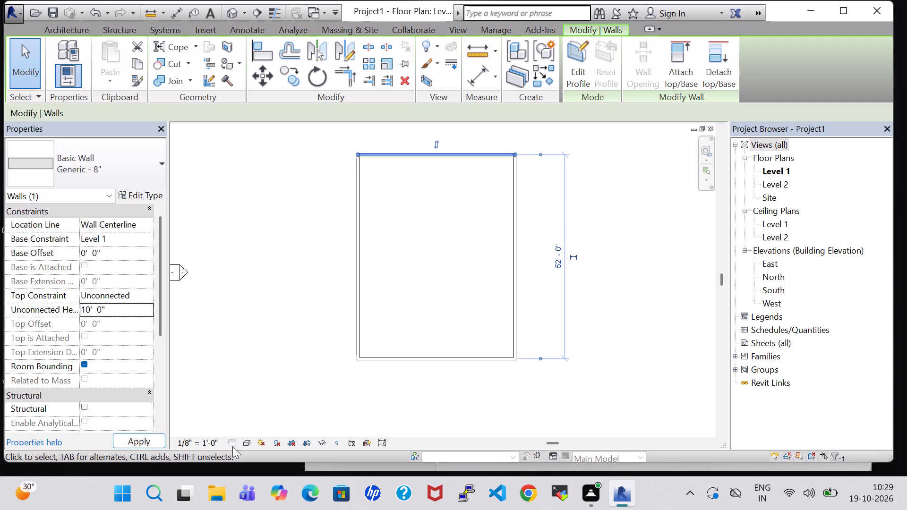
left_click(308, 327)
left_click(367, 267)
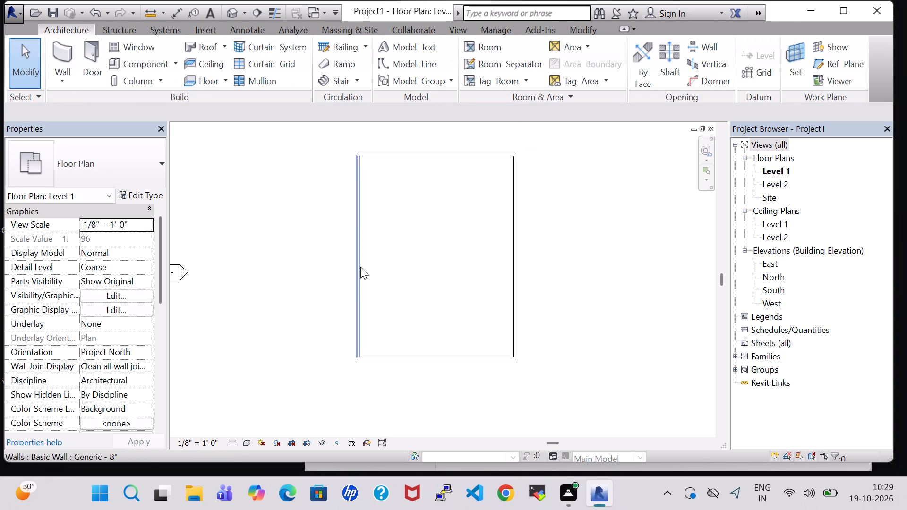
left_click(360, 267)
left_click(86, 310)
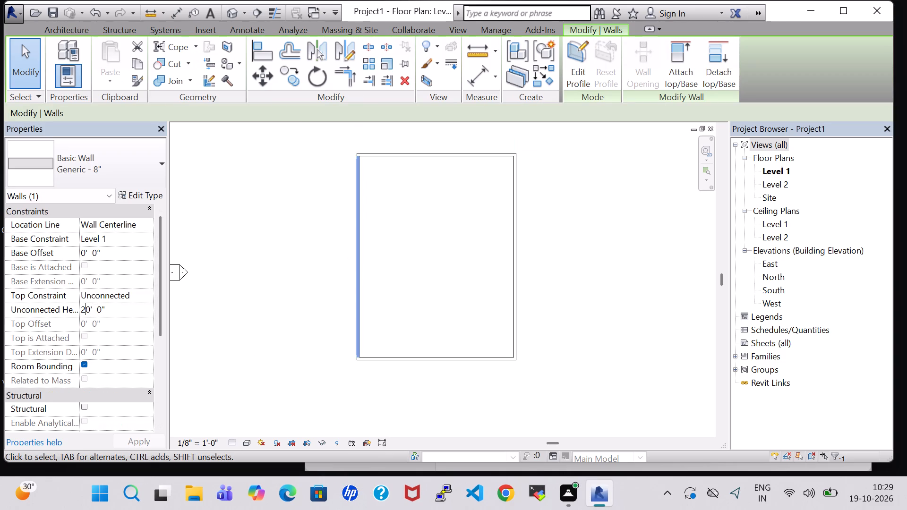
key("BackSpace")
key("1")
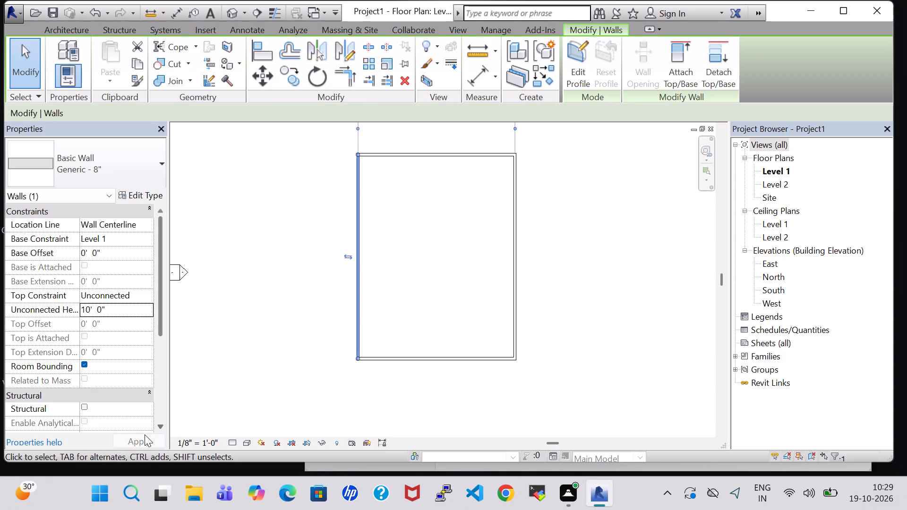
Set the unconnected height of the south and east exterior walls to 10' 0".
left_click(467, 356)
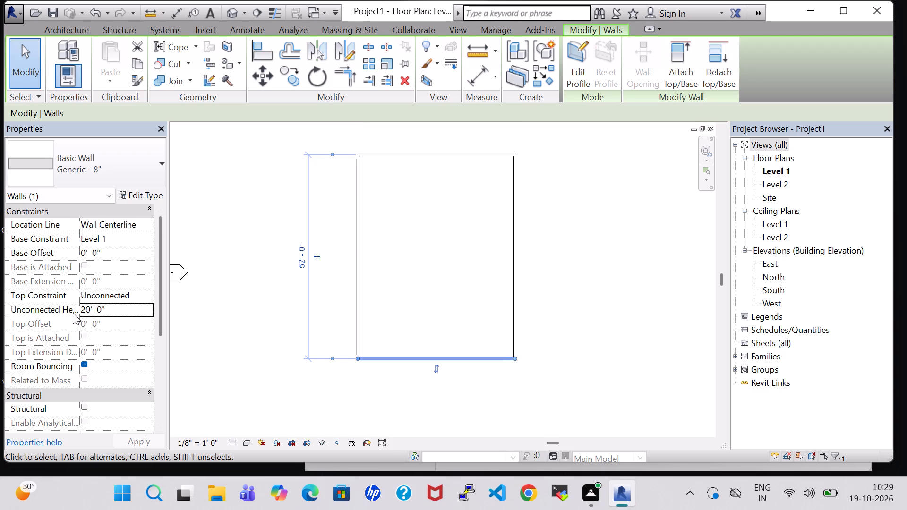
left_click(87, 313)
key("BackSpace")
key("1")
left_click(519, 259)
left_click(85, 314)
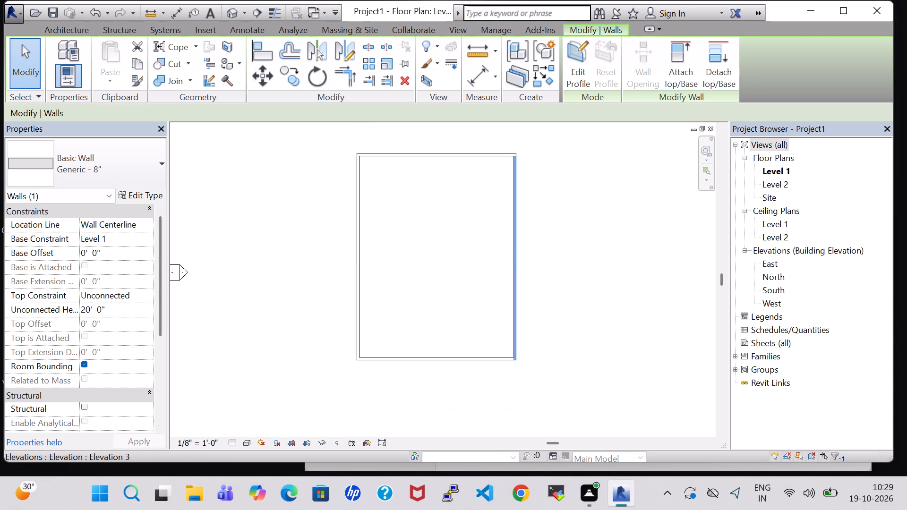
left_click(82, 312)
left_click(85, 312)
key("BackSpace")
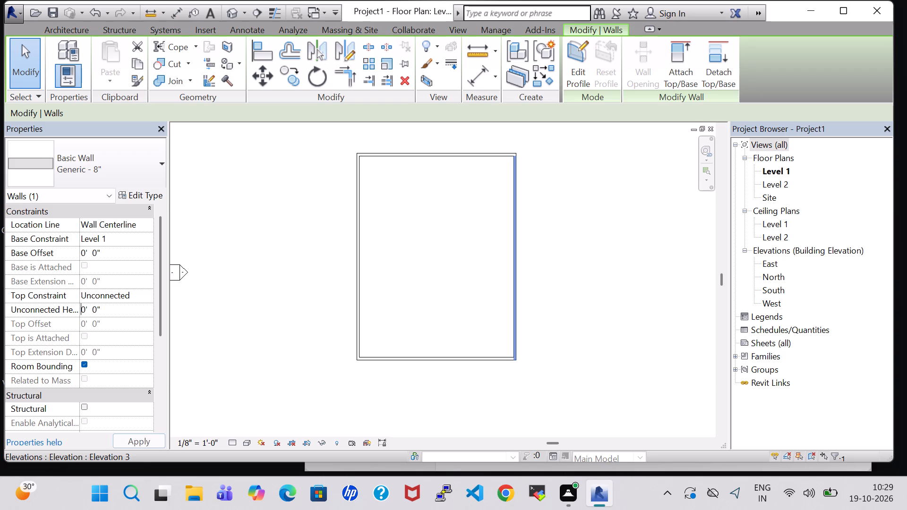
key("1")
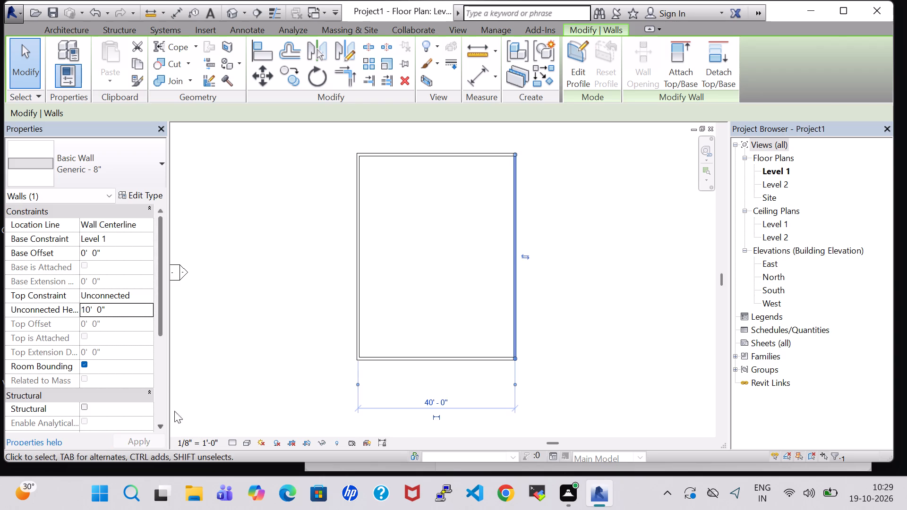
left_click(262, 336)
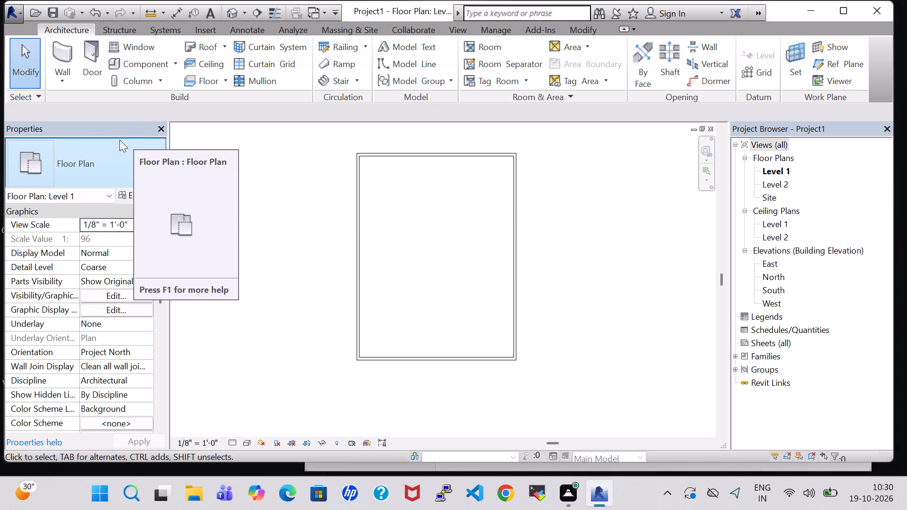
Enclose a small room about 7'-2" deep in the plan's northwest corner with two Generic - 8" walls, 10' 0" high.
left_click(60, 38)
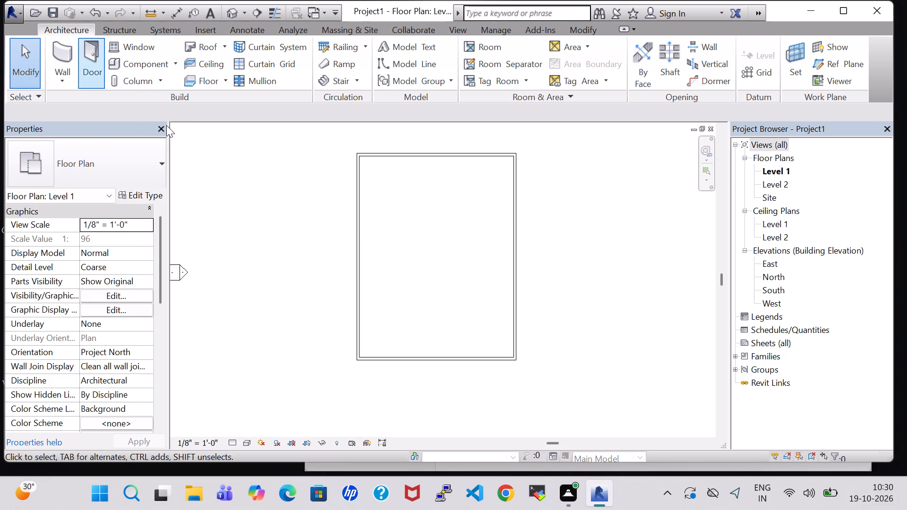
left_click(68, 55)
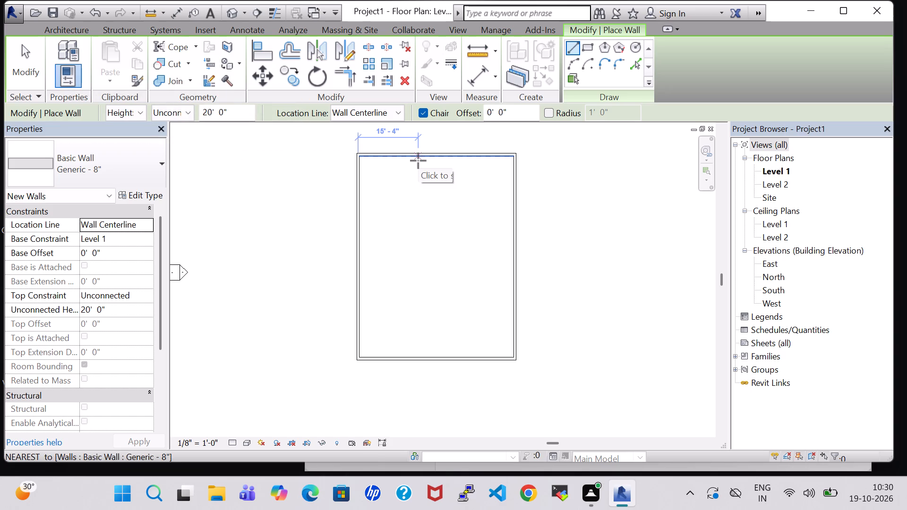
left_click(207, 117)
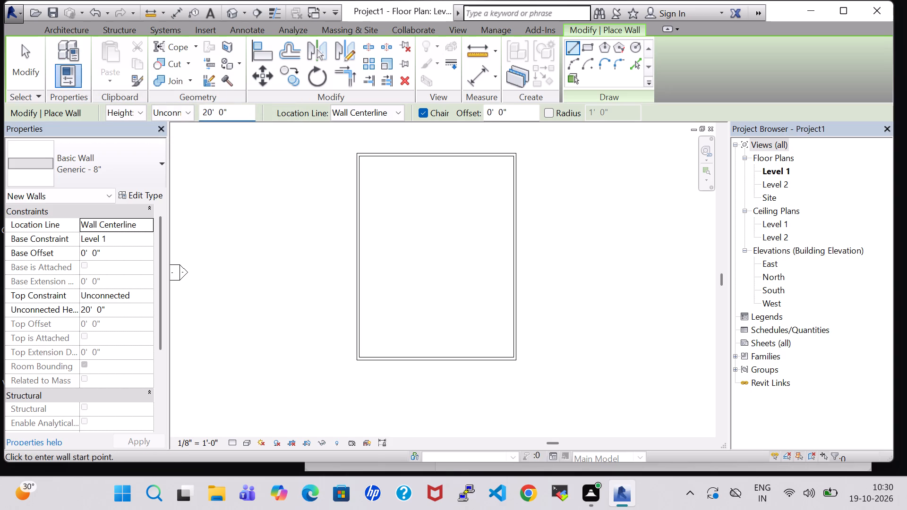
key("BackSpace")
key("1")
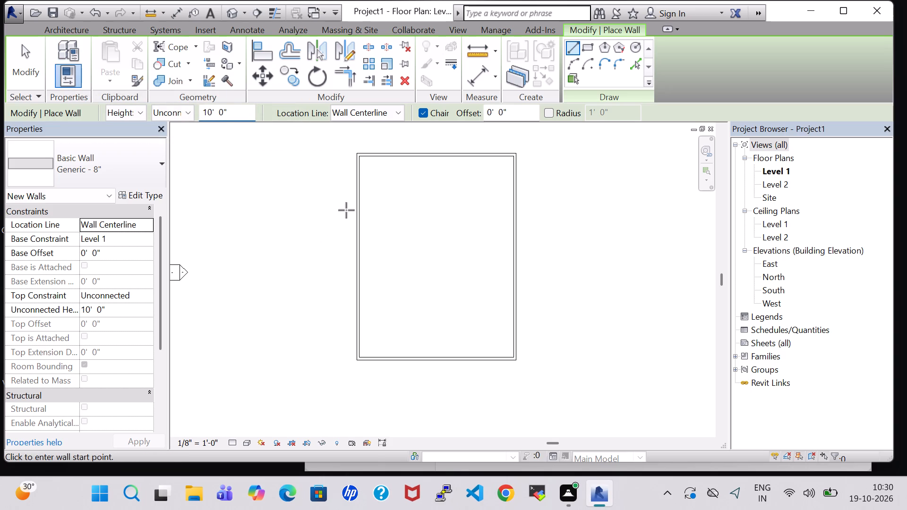
left_click(358, 183)
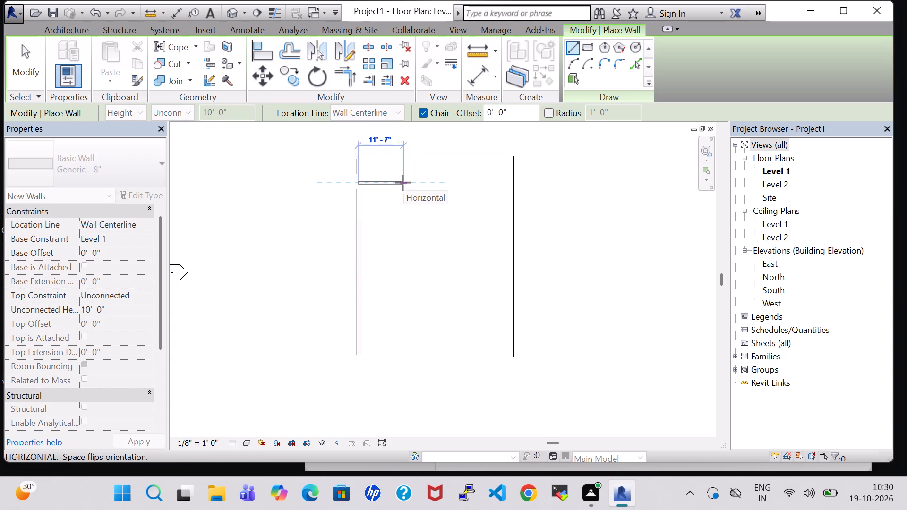
left_click(398, 183)
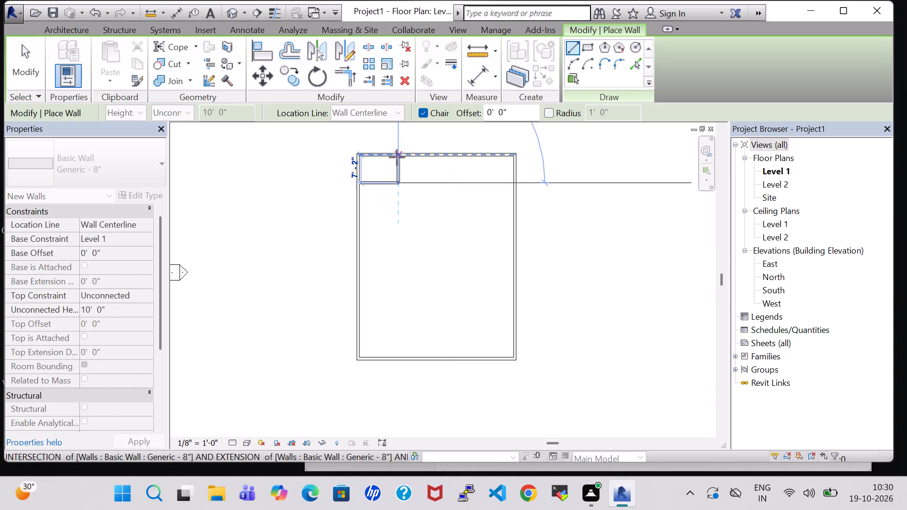
left_click(397, 157)
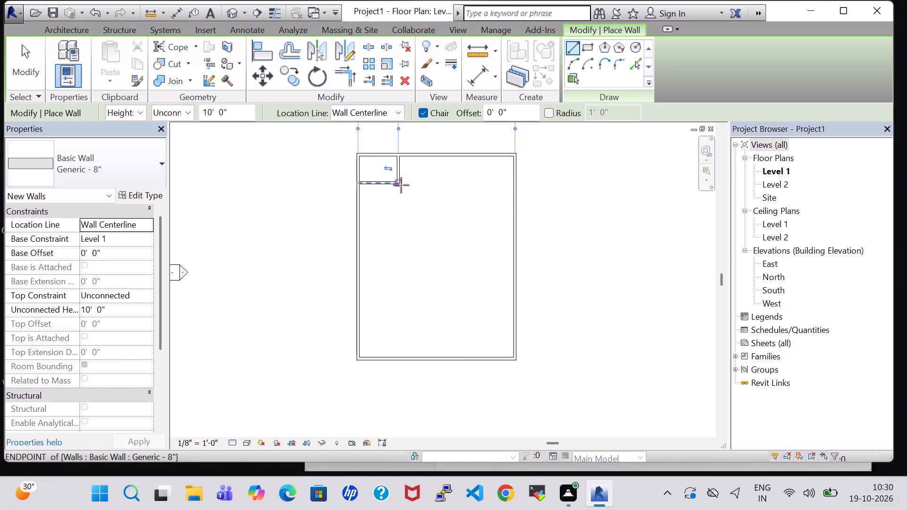
Continue 10'-high walls from the small room's southeast corner: about 4'-4" east, 2'-9" north and 8' east.
left_click(400, 183)
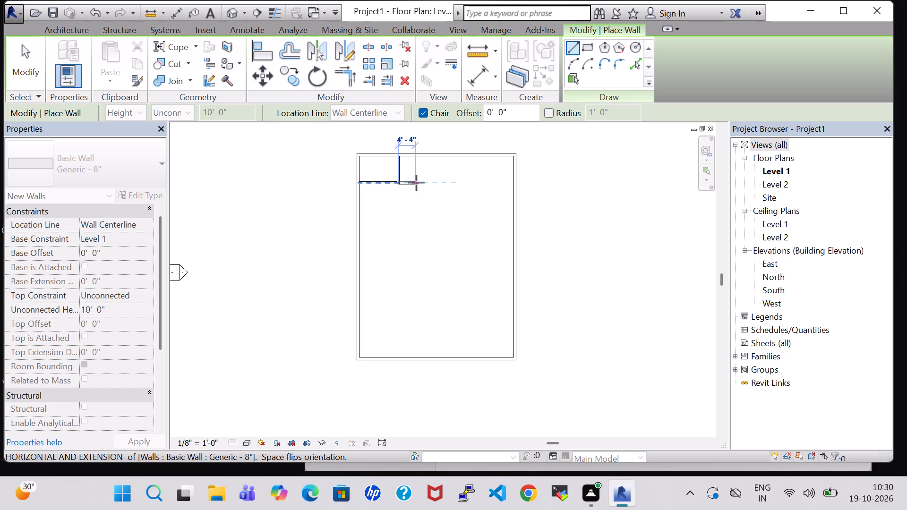
left_click(416, 183)
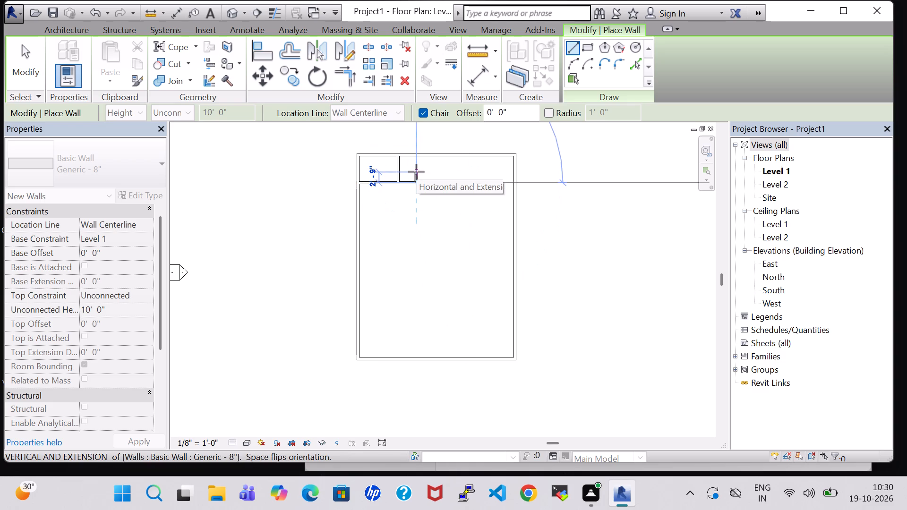
left_click(416, 172)
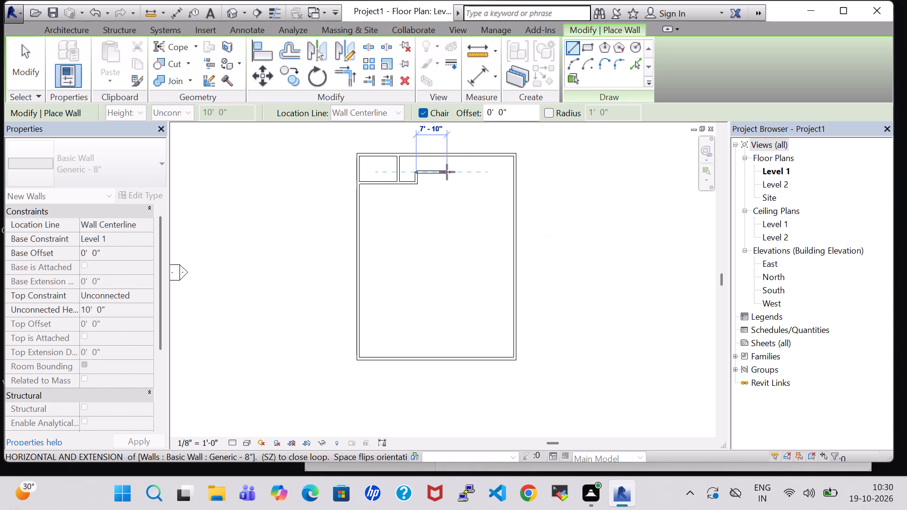
left_click(449, 172)
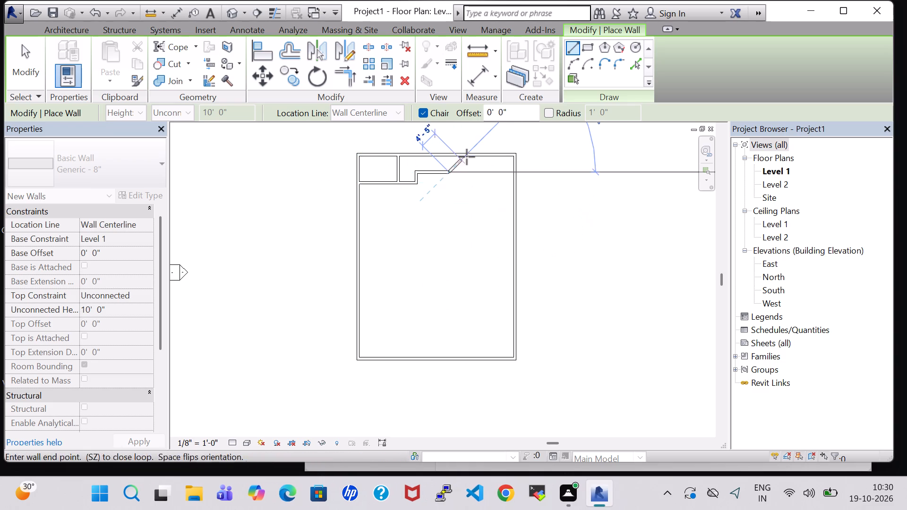
key("Escape")
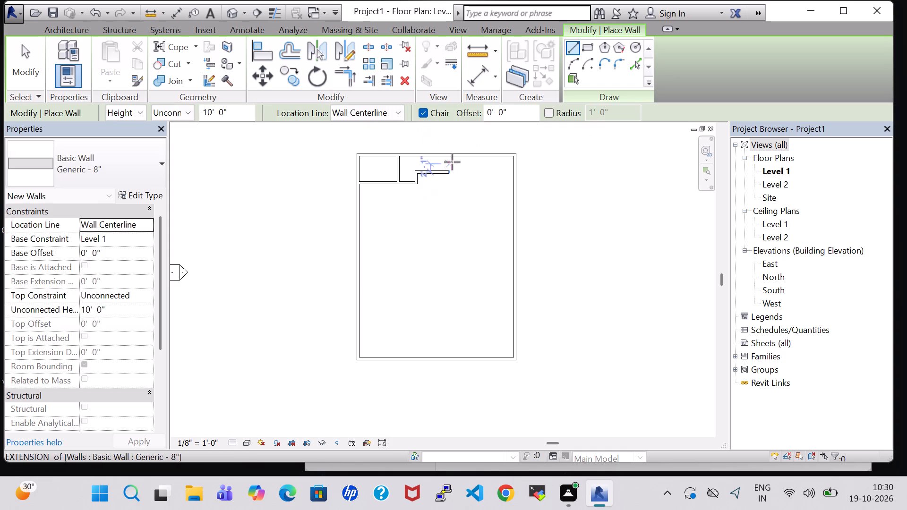
Enclose a room about 16' deep in the northeast corner with two Generic - 8" walls, 10' 0" high.
left_click(451, 156)
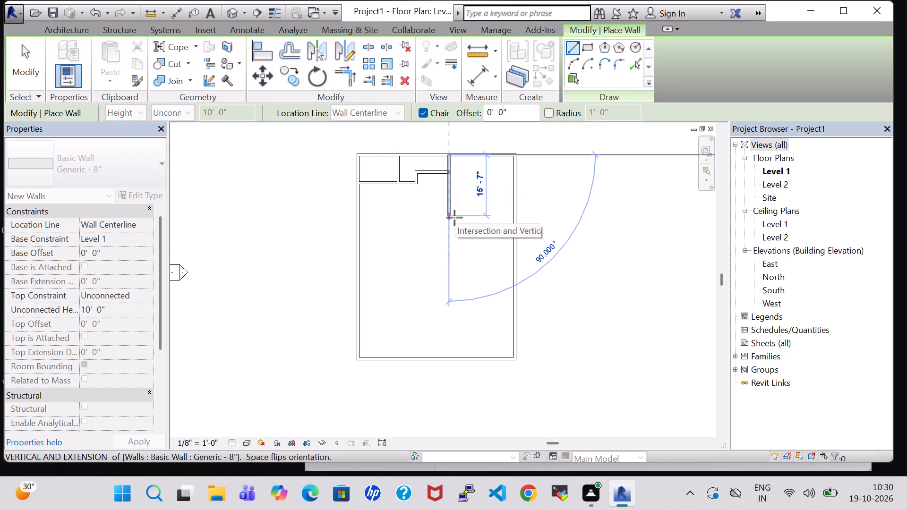
left_click(454, 219)
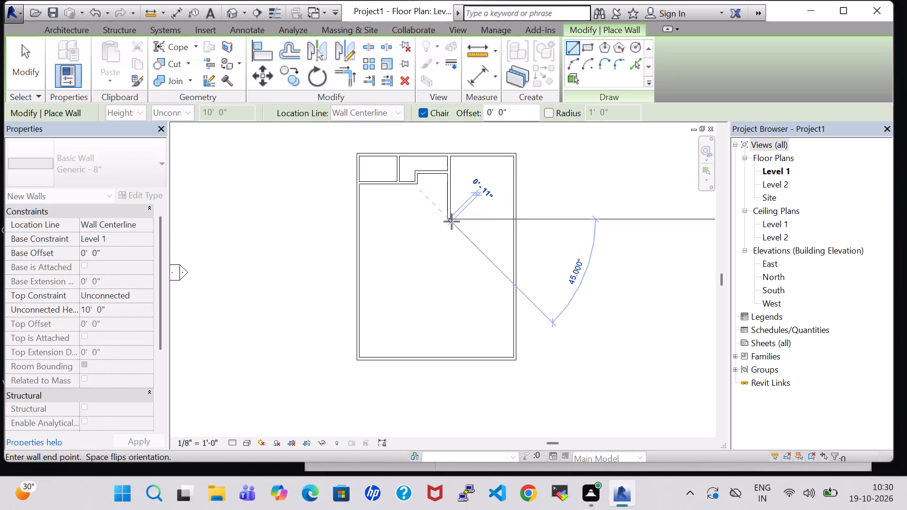
left_click(450, 218)
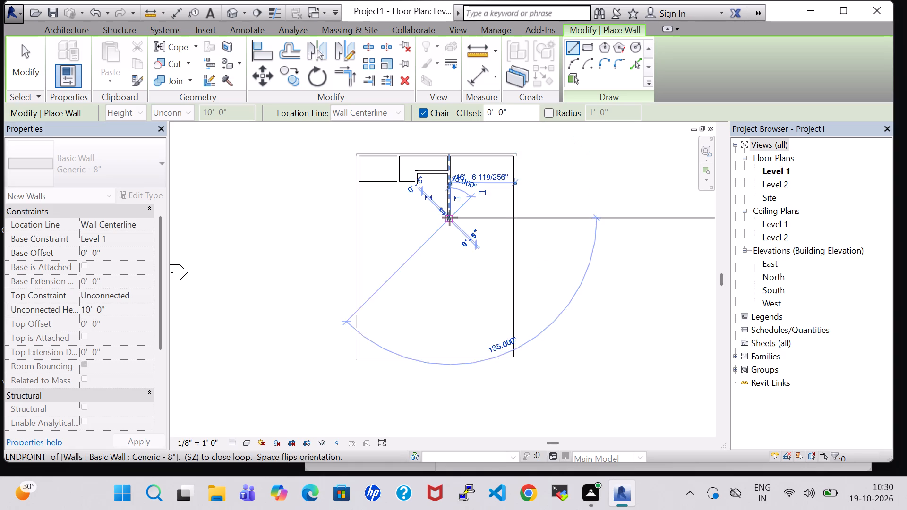
left_click(516, 219)
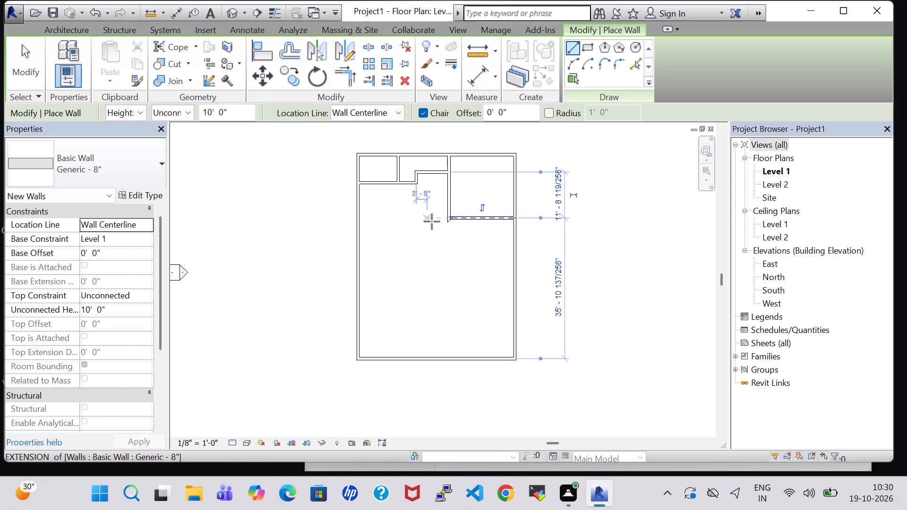
key("Escape")
key("Escape")
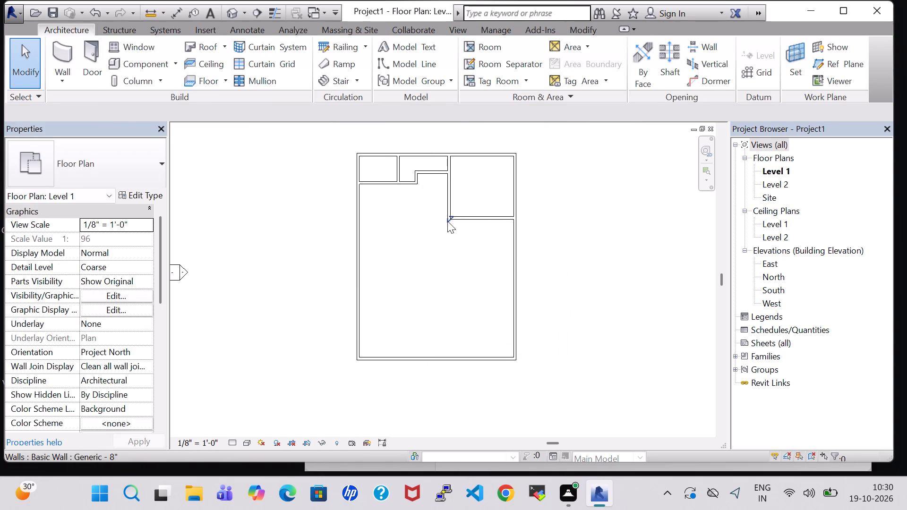
Delete the stray short diagonal wall at the northeast room's southwest corner.
left_click(447, 221)
key("Delete")
left_click(565, 238)
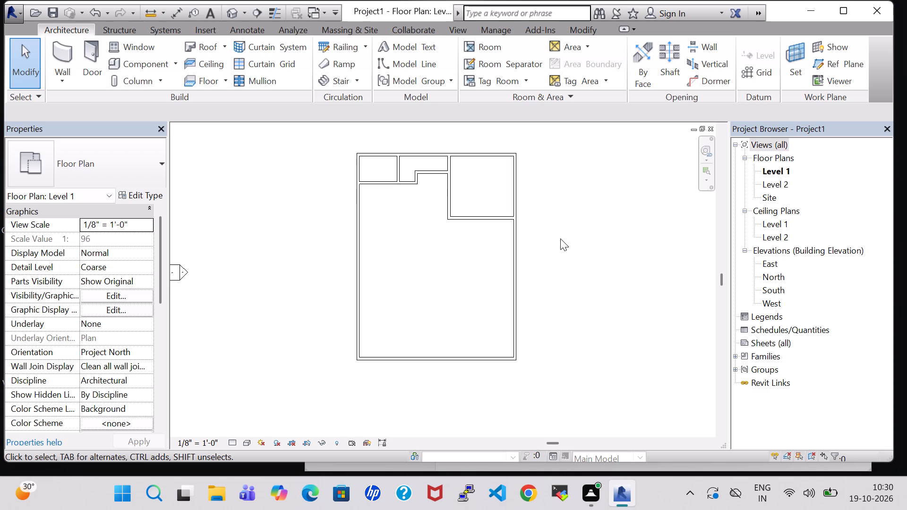
Draw two parallel 16'-10" walls to the east exterior wall: 16'-8" south of the northeast room, and about 10'-10" farther south.
left_click(59, 51)
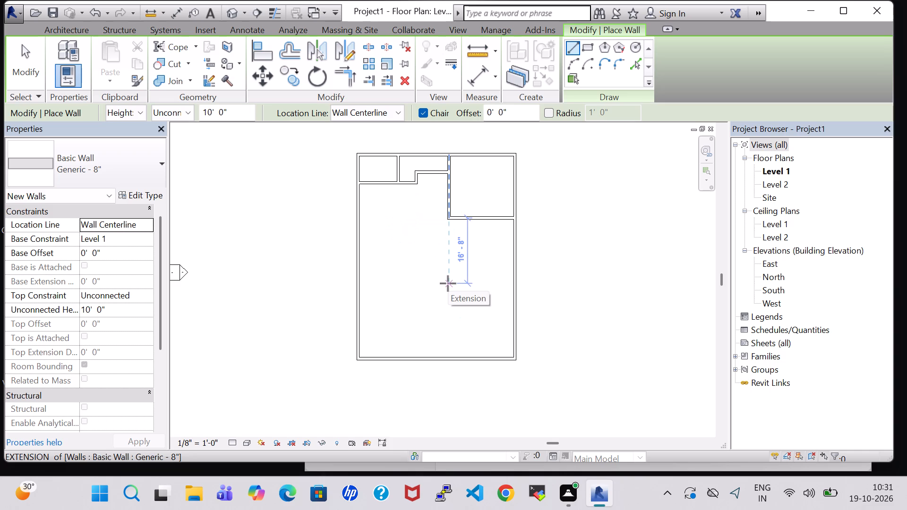
left_click(449, 283)
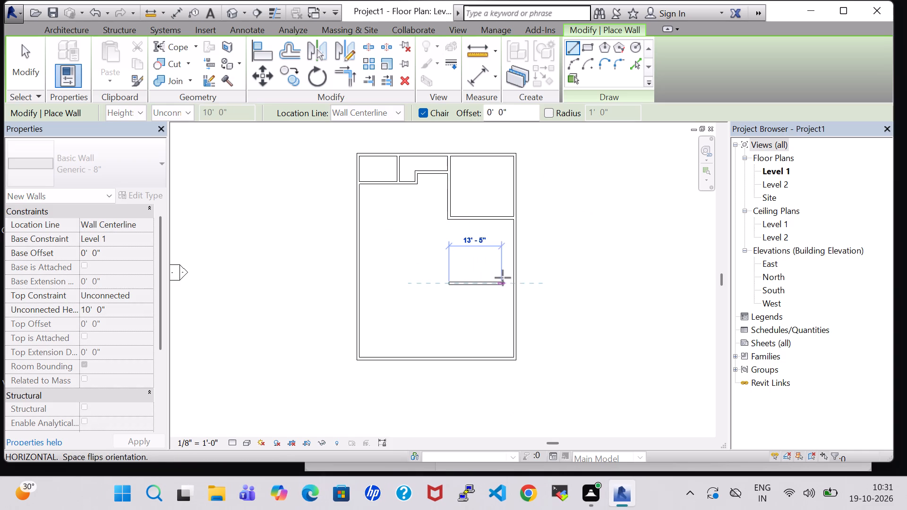
left_click(516, 278)
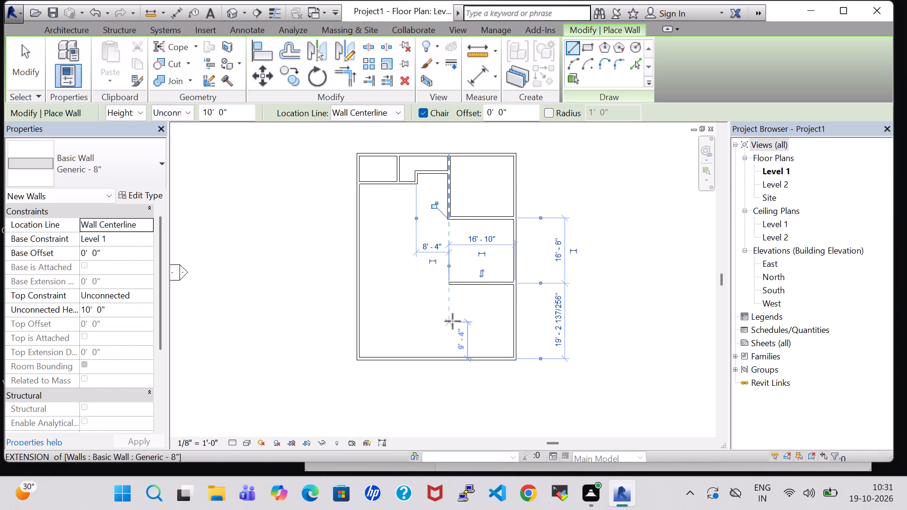
left_click(449, 326)
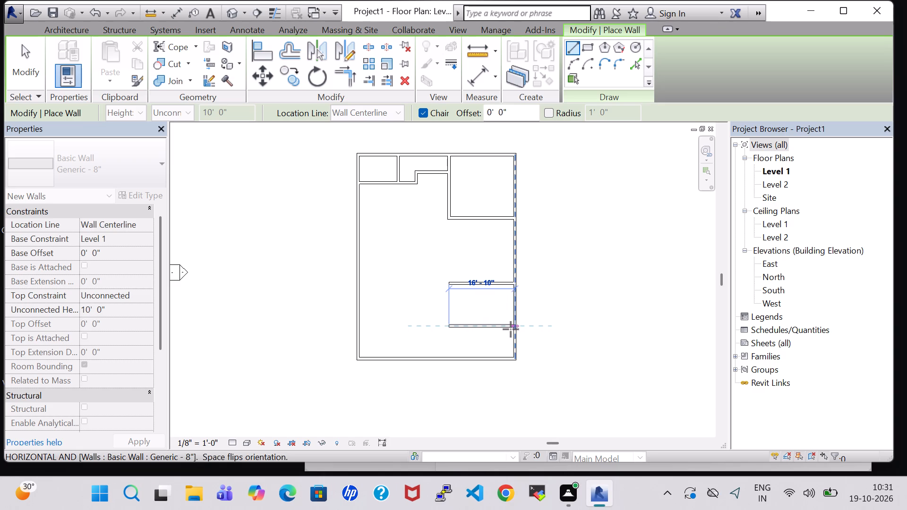
left_click(514, 328)
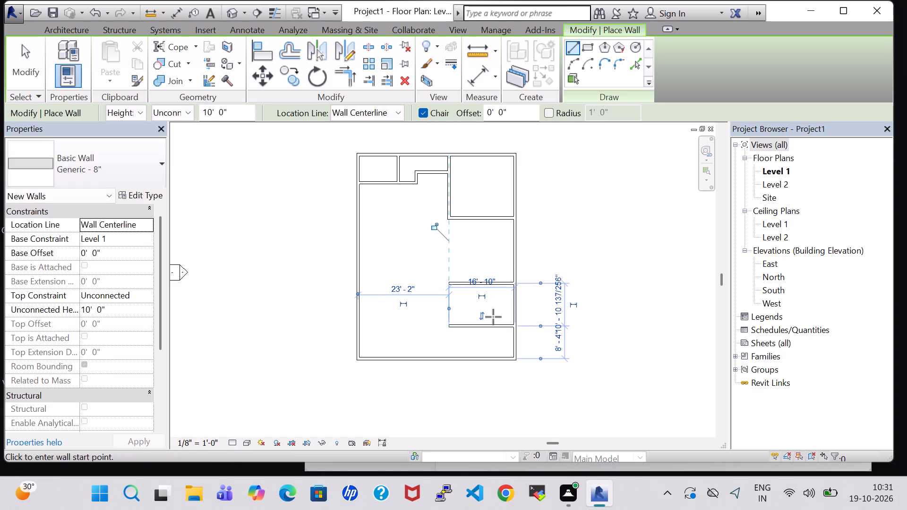
key("Escape")
key("Escape")
Nudge the northern of the two free-ended east partitions north, to about 13'-8" from the northeast room's south wall.
left_click(473, 286)
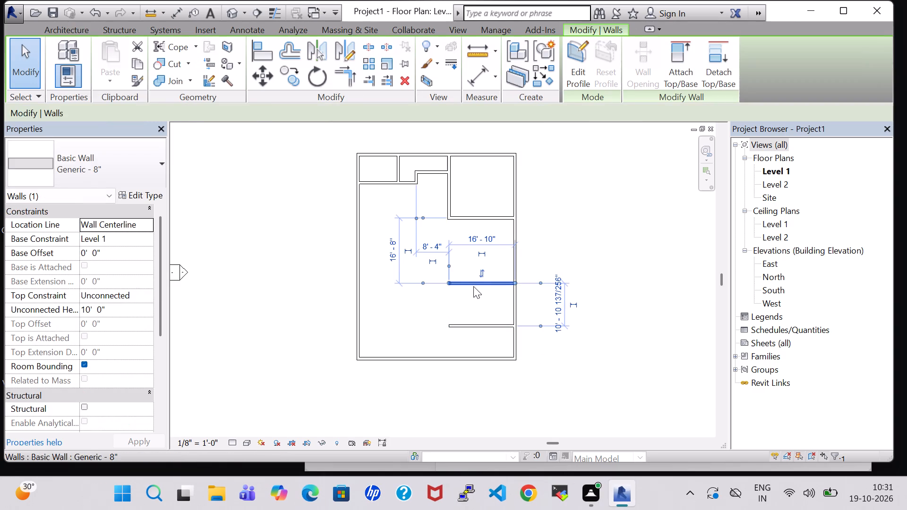
key("Up")
key("Up")
key("Up")
key("Up")
left_click(610, 272)
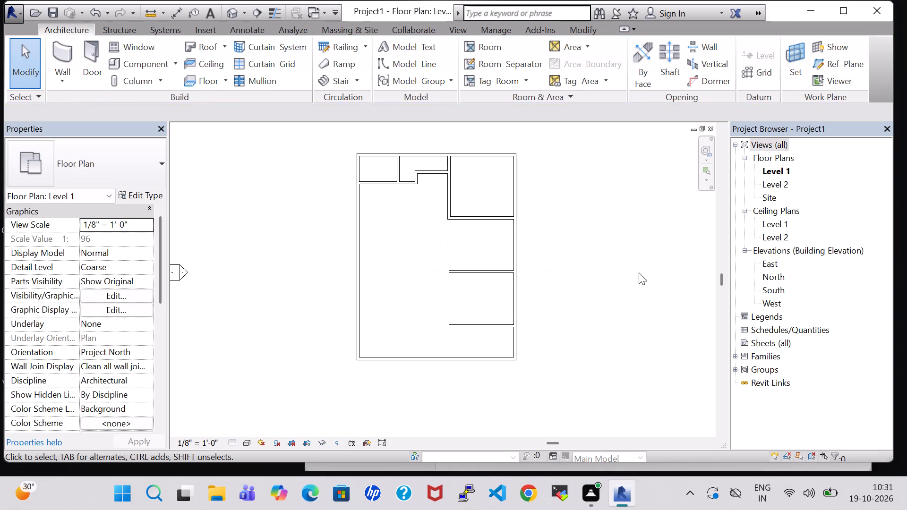
Enclose the space west of the northeast room with a wall about 8'-11" south and an 8'-4" wall along its south side.
left_click(63, 53)
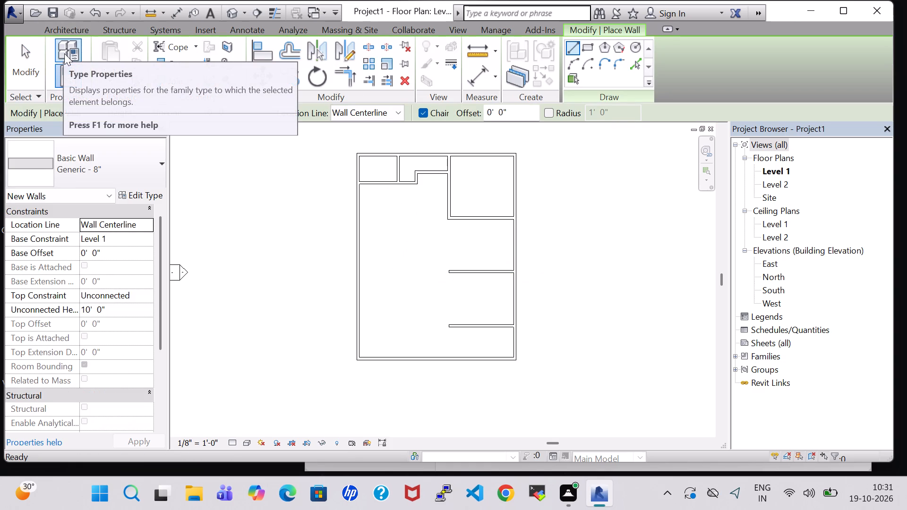
left_click(417, 182)
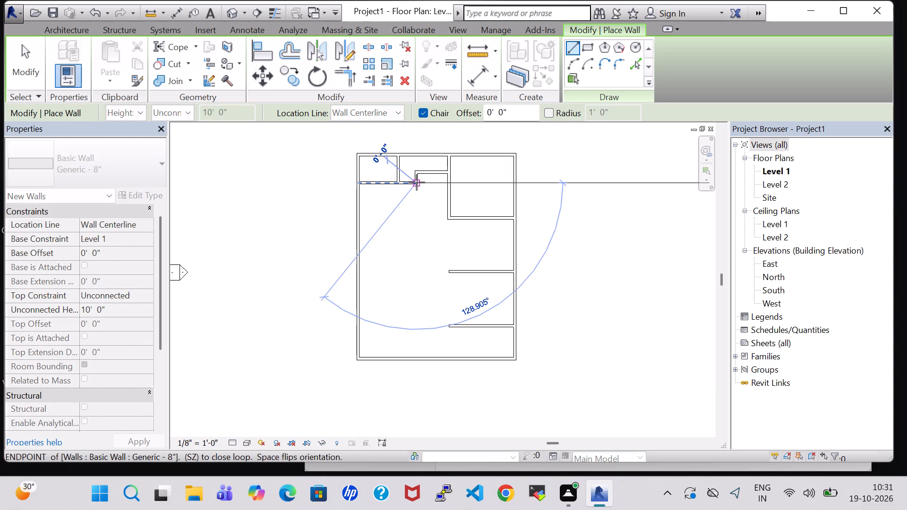
left_click(414, 221)
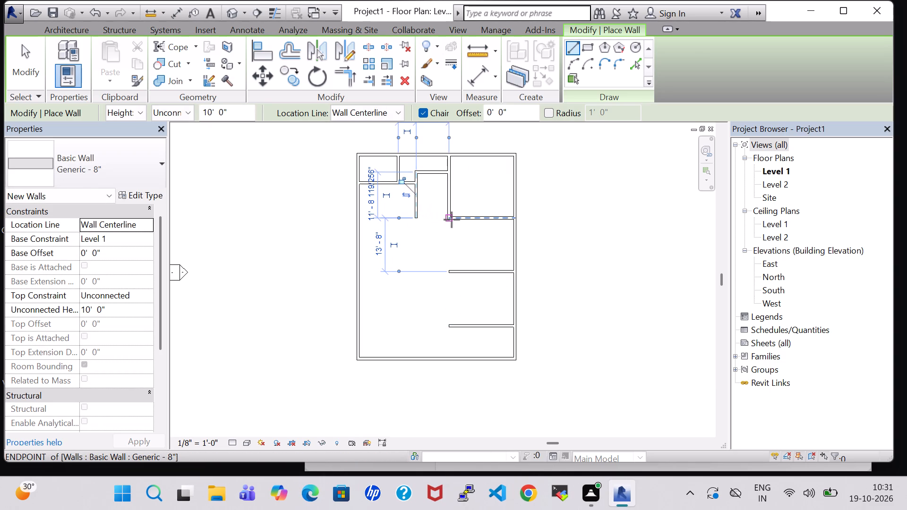
left_click(452, 220)
left_click(415, 221)
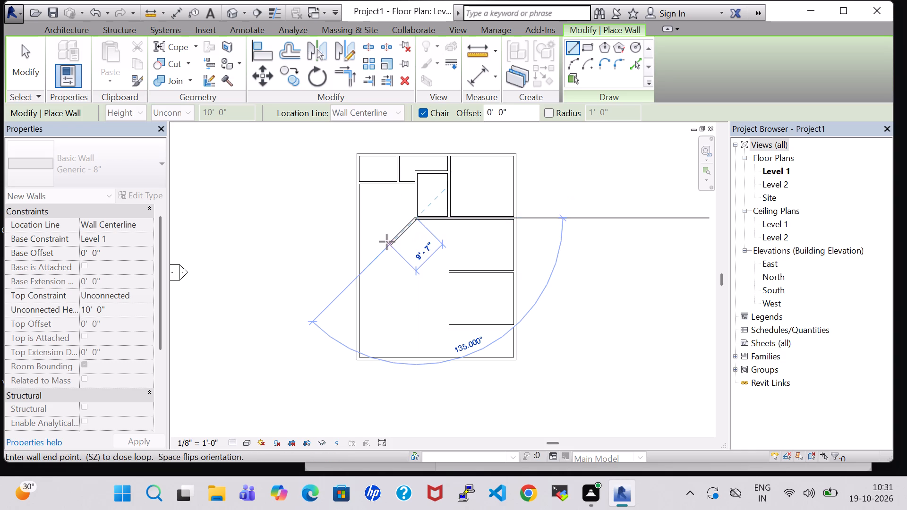
Extend a wall about 7' south from the enclosed middle space's southwest corner and join its end to the west exterior wall.
left_click(416, 246)
left_click(360, 246)
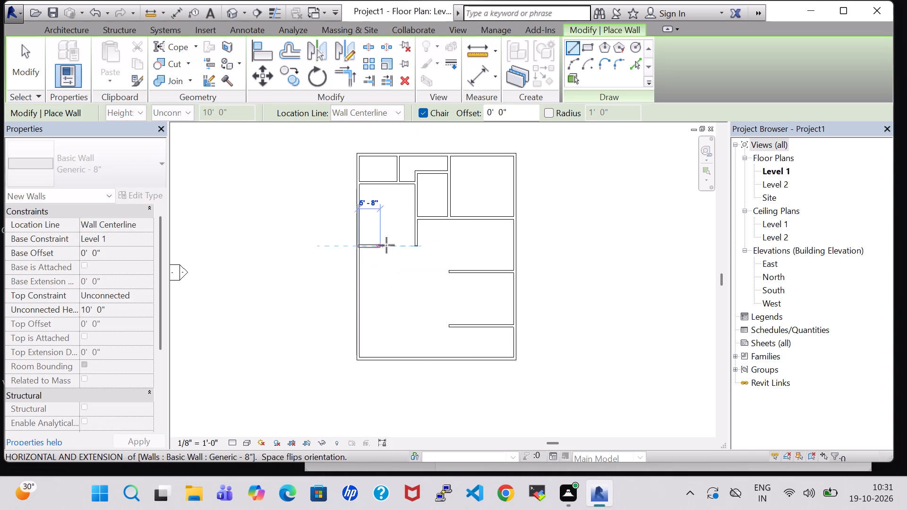
left_click(415, 245)
Enclose a second west-side room about 11'-10" deep, directly south of the first, with walls running south and west.
left_click(417, 246)
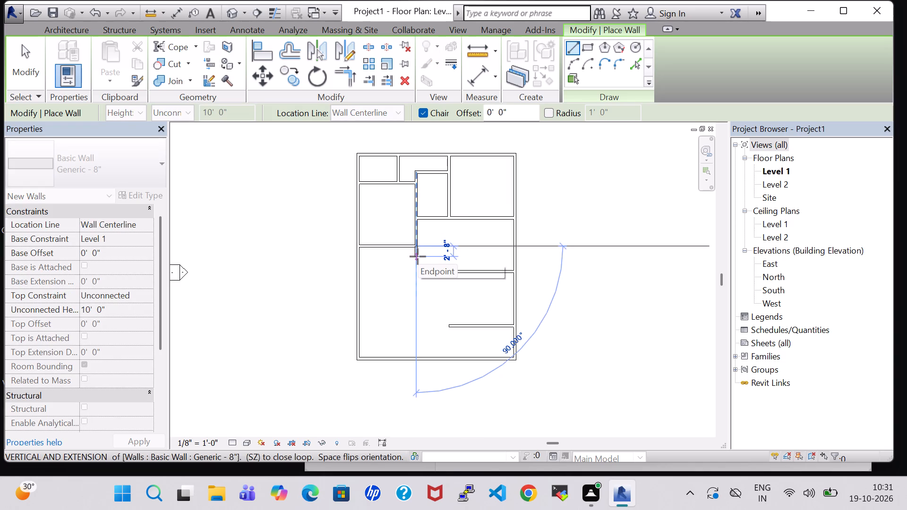
left_click(420, 292)
left_click(354, 293)
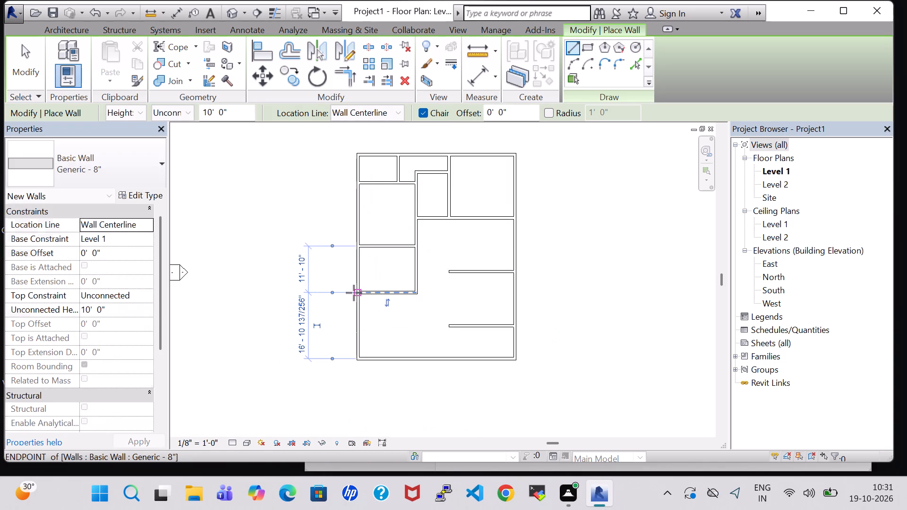
key("Escape")
key("Escape")
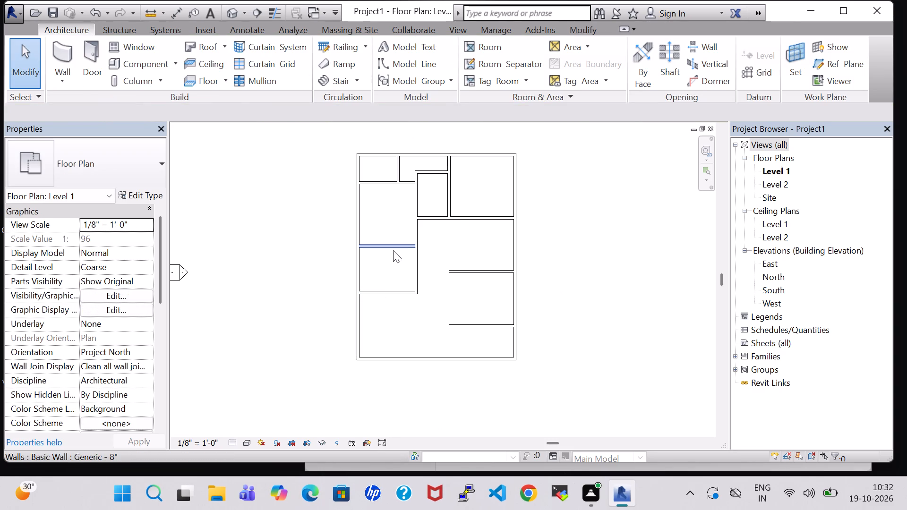
Nudge the partition between the two west-side rooms north, making the upper room about 14'-7" deep.
left_click(393, 250)
key("Up")
key("Up")
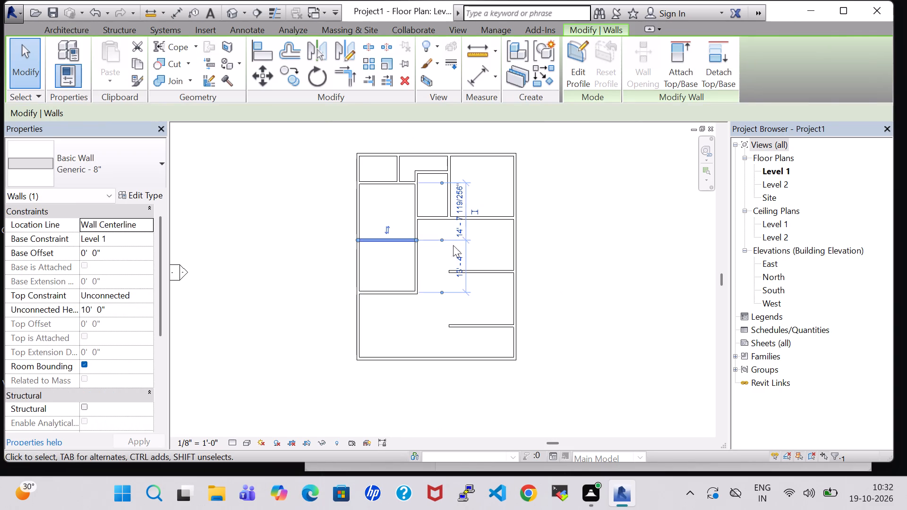
left_click(569, 242)
Nudge the lower west-side room's south wall north, making that room about 8'-1" deep.
left_click(394, 290)
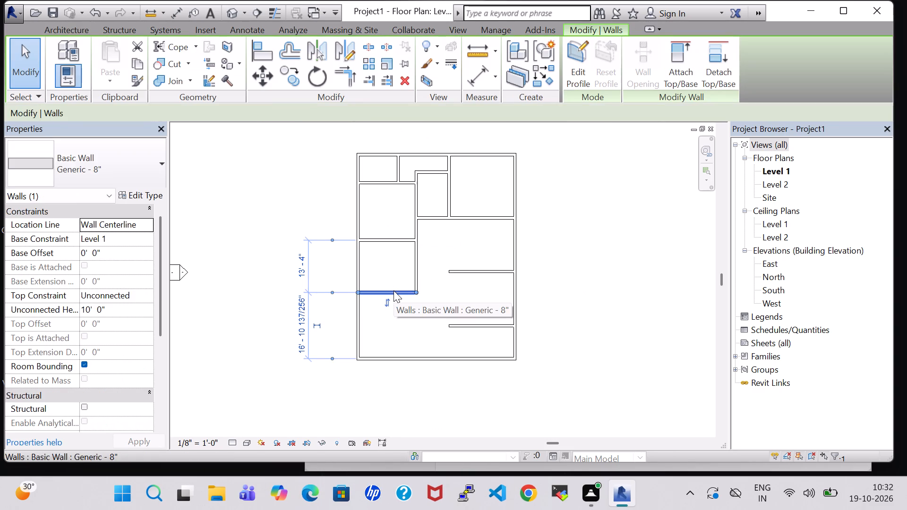
key("Up")
key("Up")
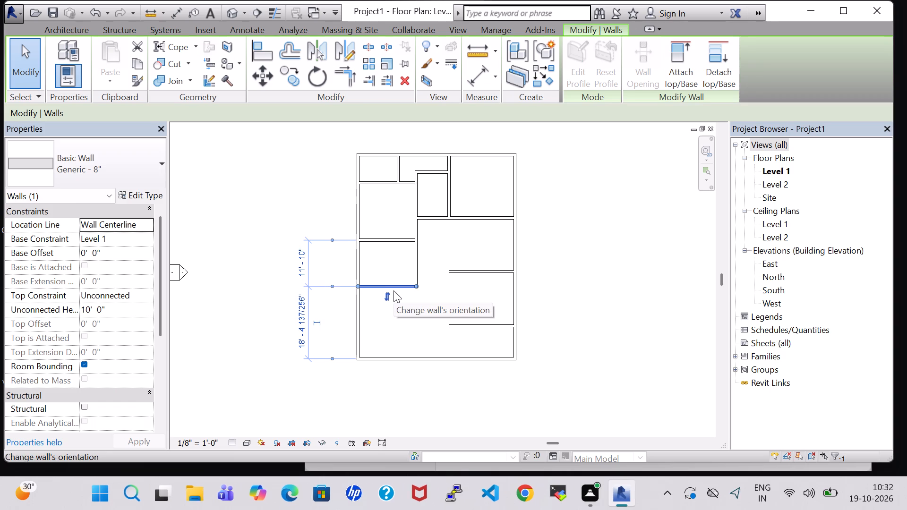
key("Up")
key("Up")
key("Up")
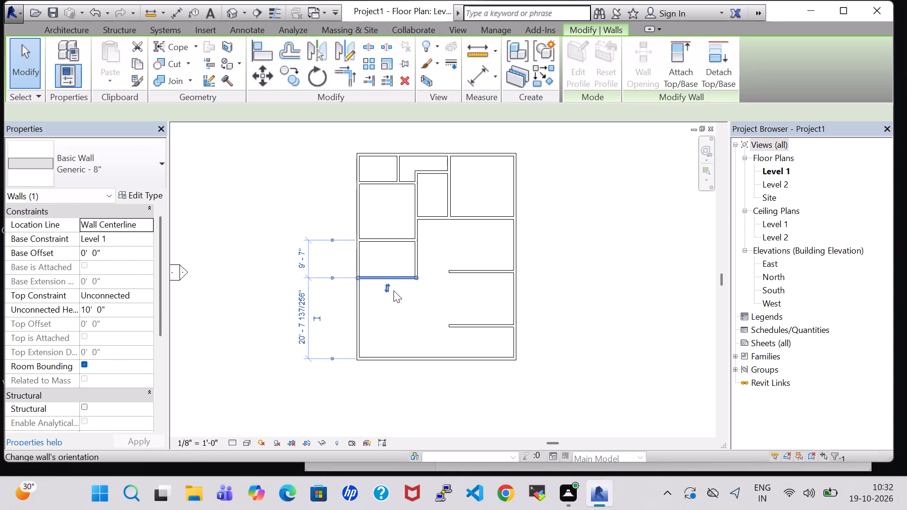
key("Up")
key("Up")
key("Up")
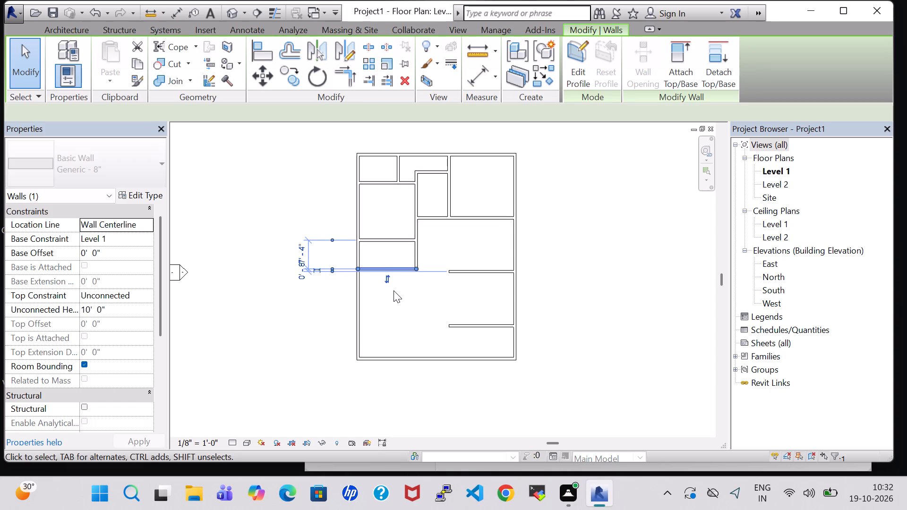
key("Down")
left_click(571, 266)
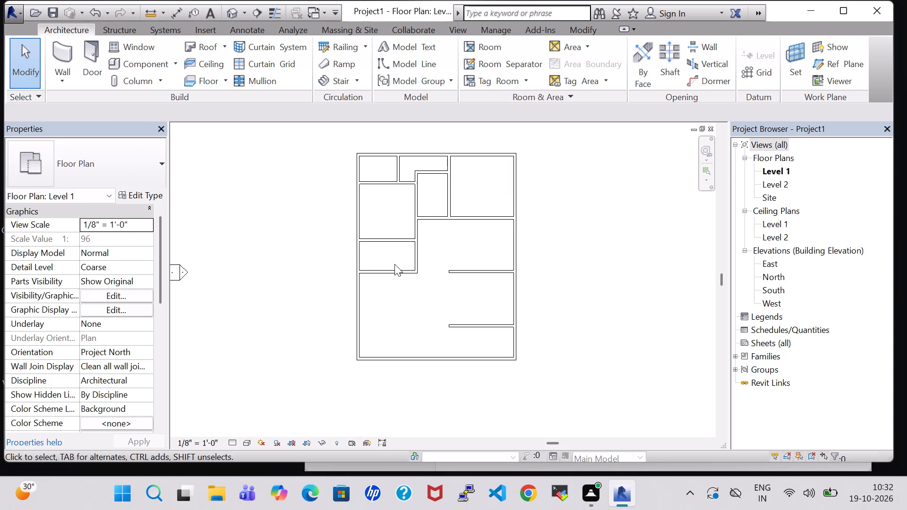
Nudge the lower west-side room's south wall back south, making that room 9'-7" deep.
left_click(394, 240)
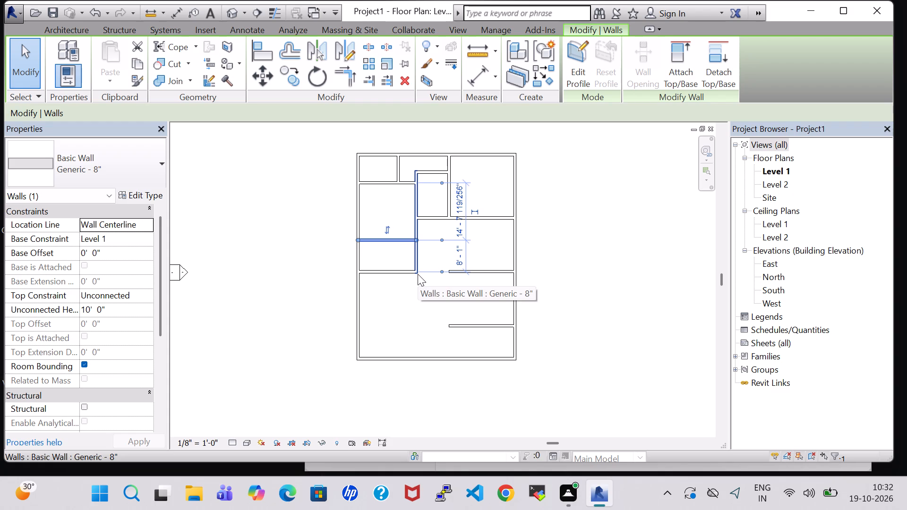
left_click(609, 202)
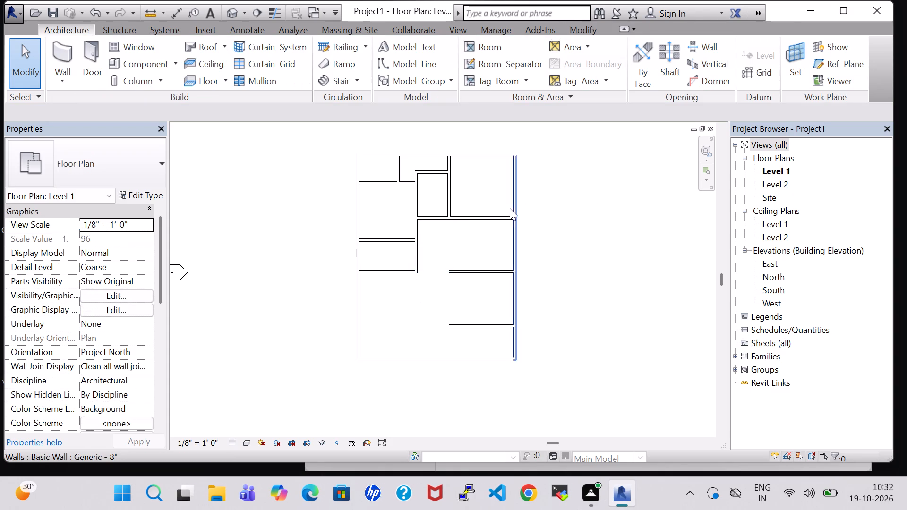
left_click(386, 273)
key("Down")
key("Down")
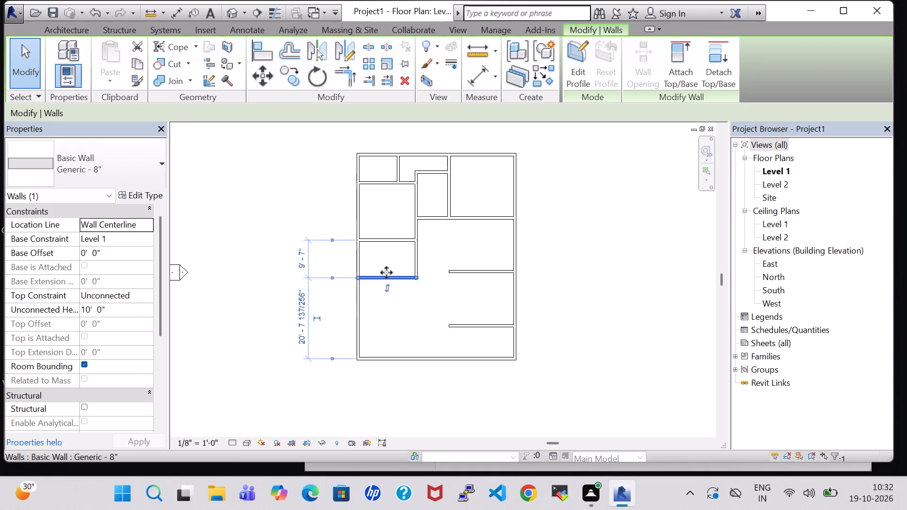
left_click(603, 259)
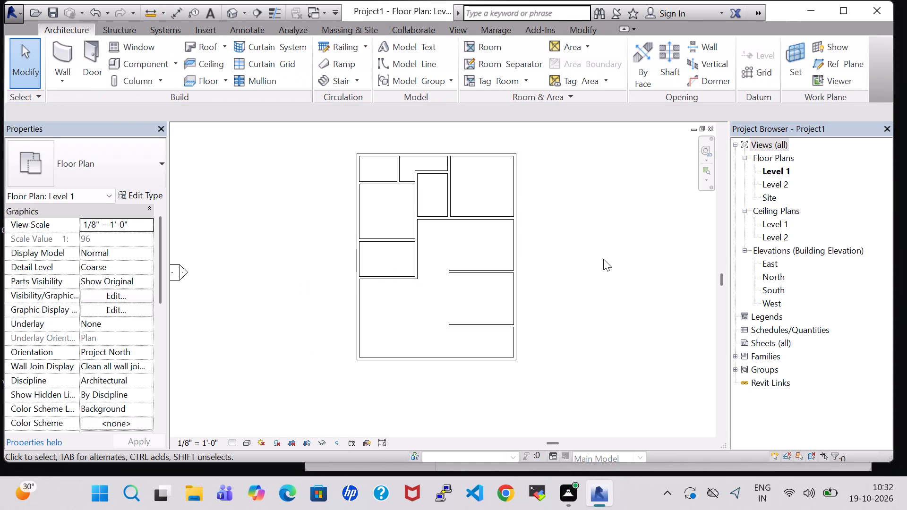
Enclose a third west-side room 6'-9" deep below the others, its east wall starting about 2' west of the upper room's corner.
left_click(59, 50)
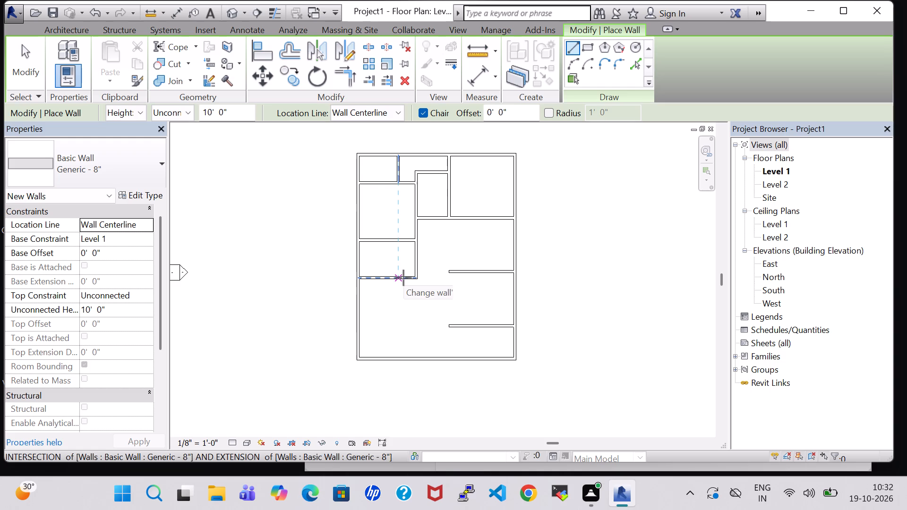
left_click(408, 278)
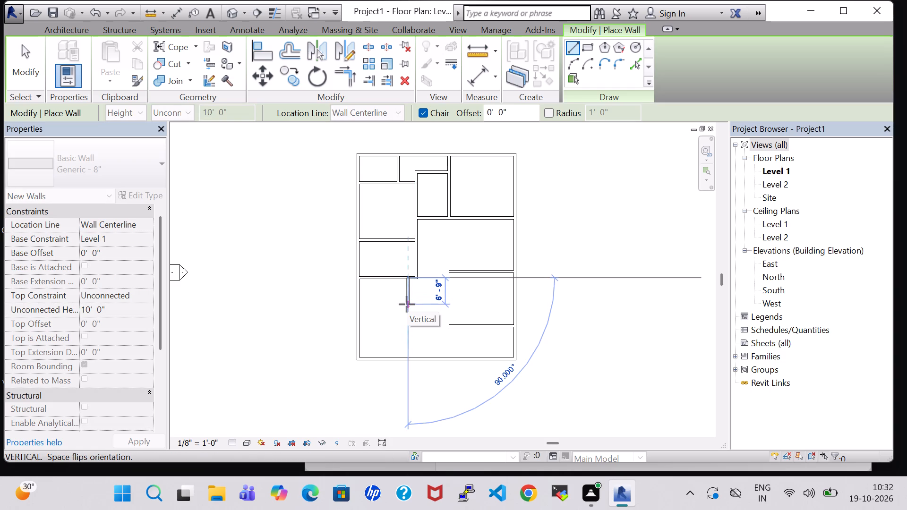
left_click(407, 304)
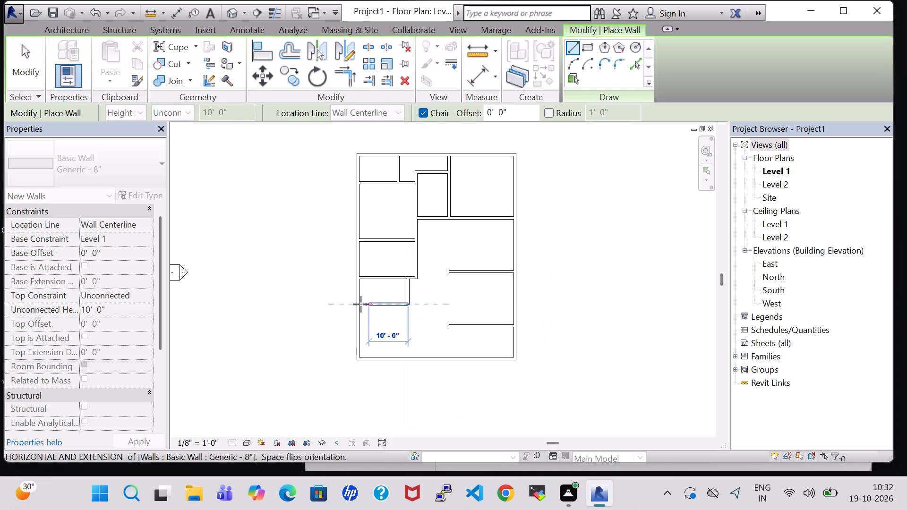
left_click(359, 304)
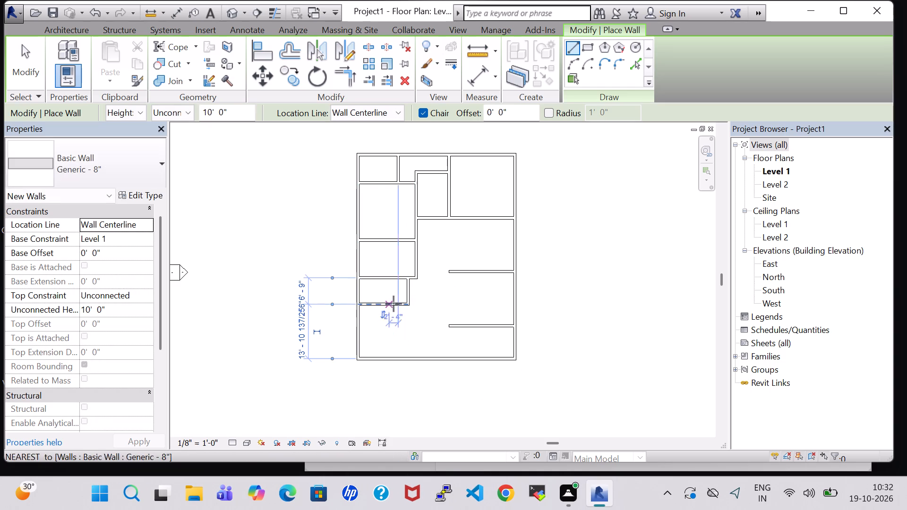
Extend the third west-side room's south wall about 2' east with a short wall in line with the upper rooms' east wall.
left_click(417, 304)
left_click(408, 304)
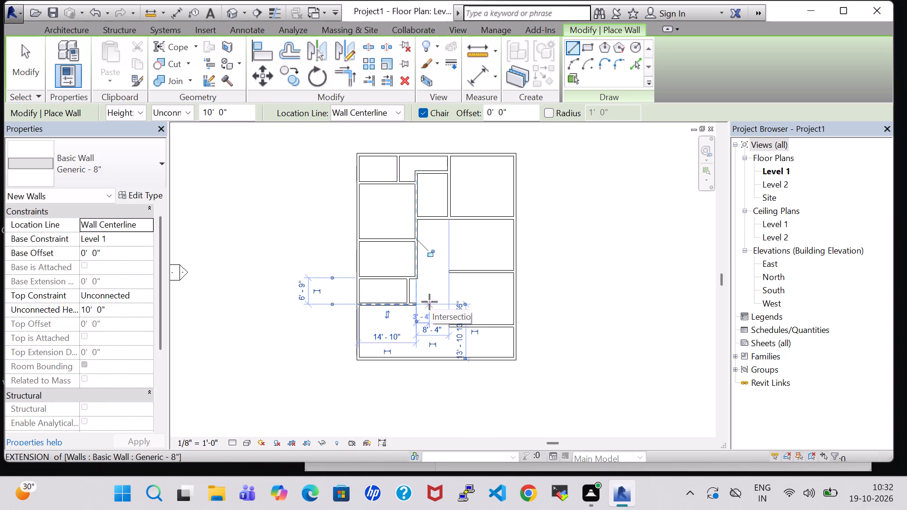
key("Escape")
key("Escape")
left_click(414, 303)
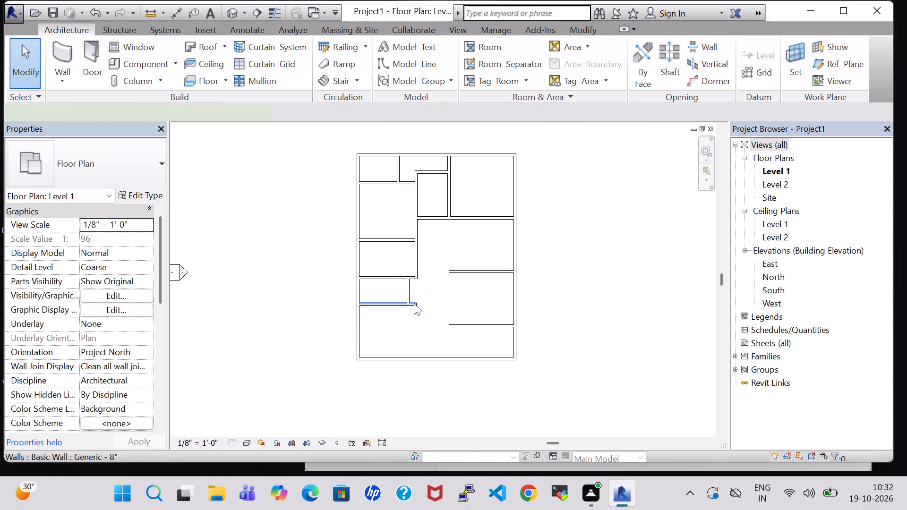
left_click(563, 306)
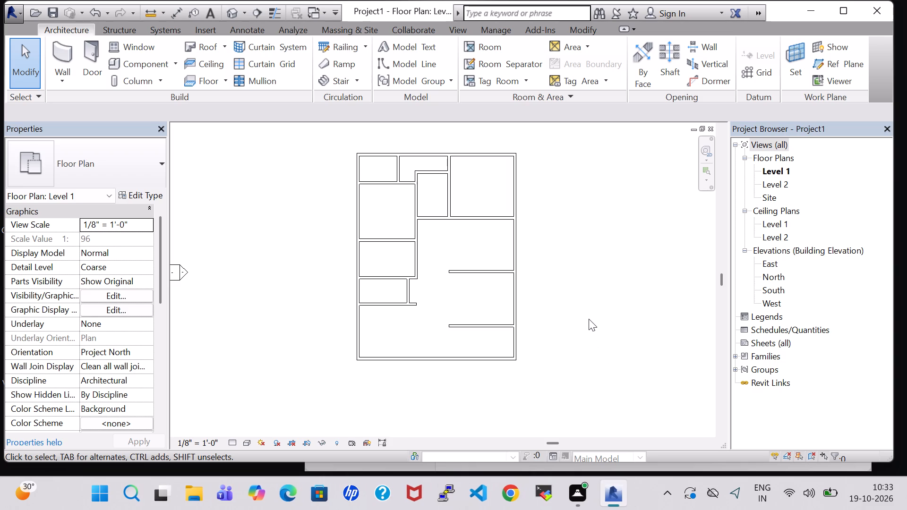
Close the west side of the lower east-side room with a north-south wall about 13'-10" long.
left_click(51, 56)
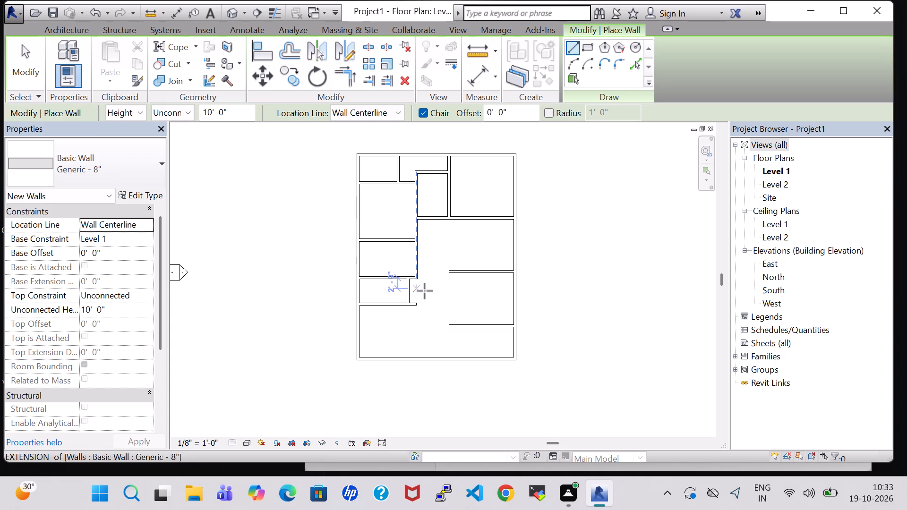
left_click(450, 275)
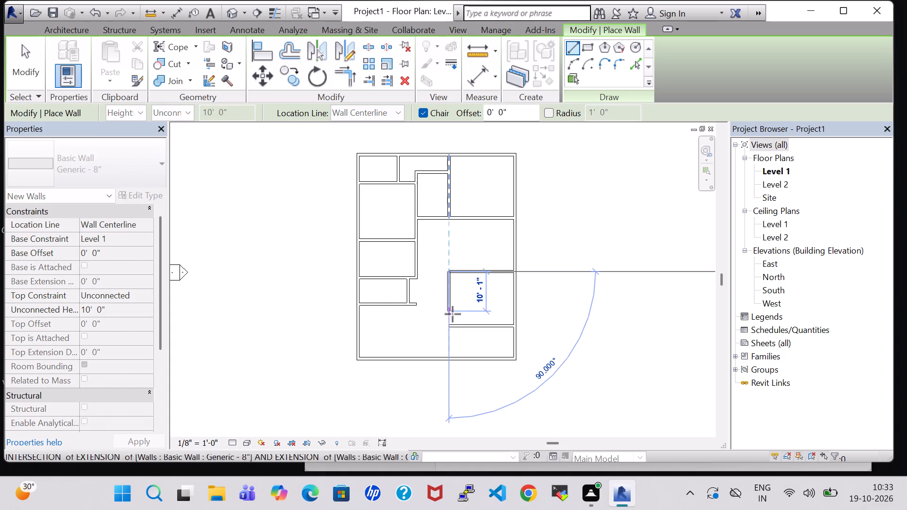
left_click(453, 324)
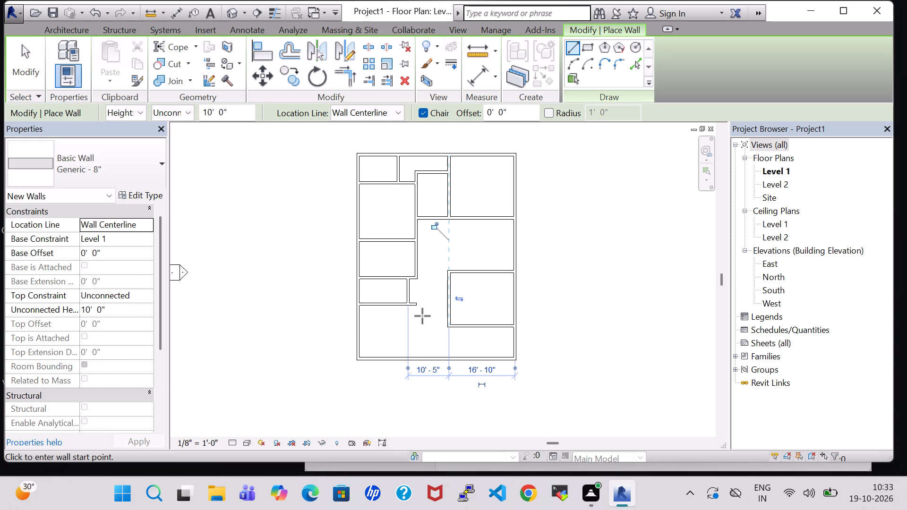
Draw a wall about 8'-4" long from the short wall's east end to the lower east-side room's west wall.
left_click(415, 304)
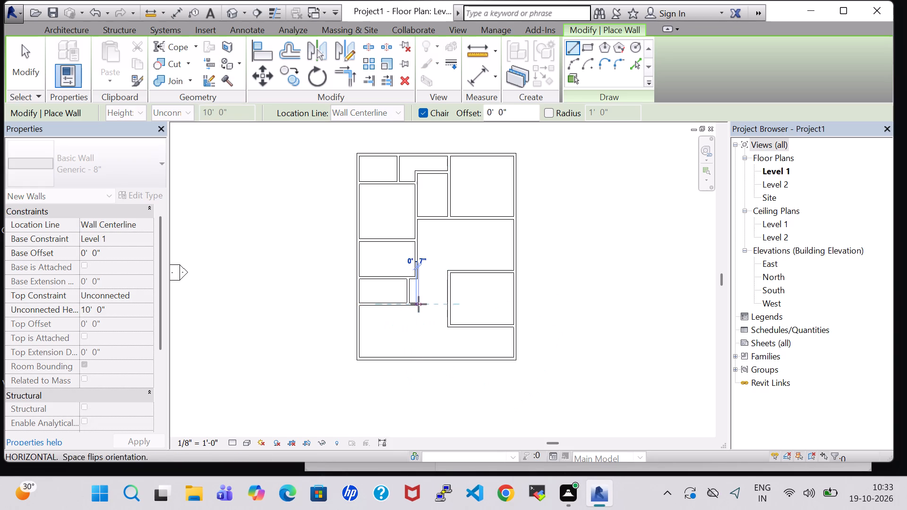
left_click(448, 304)
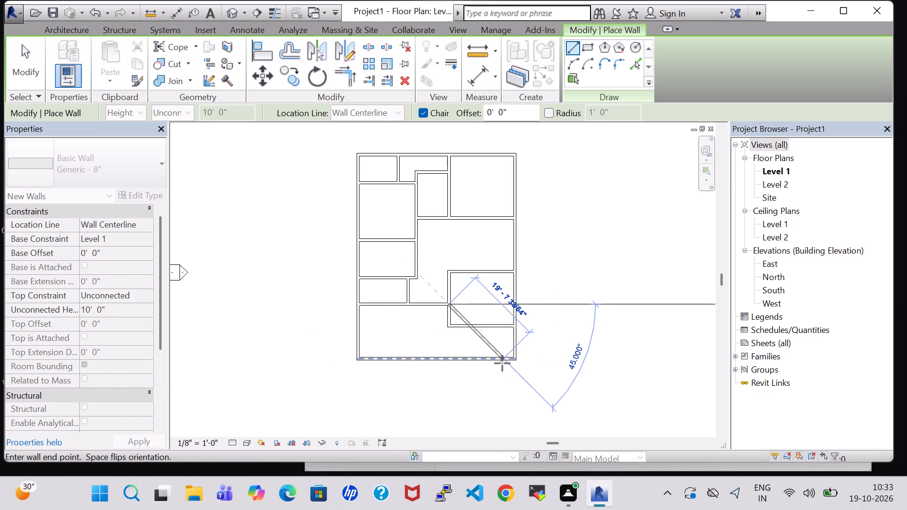
key("Escape")
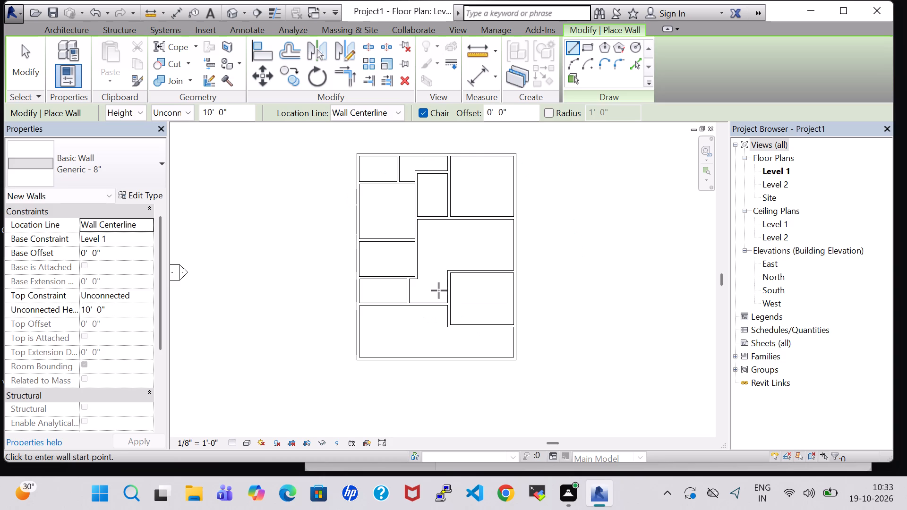
Draw an L-shaped partition from the lower east-side room's west wall, about 5'-11" west, turning south about 9'-11" to the exterior wall.
left_click(426, 320)
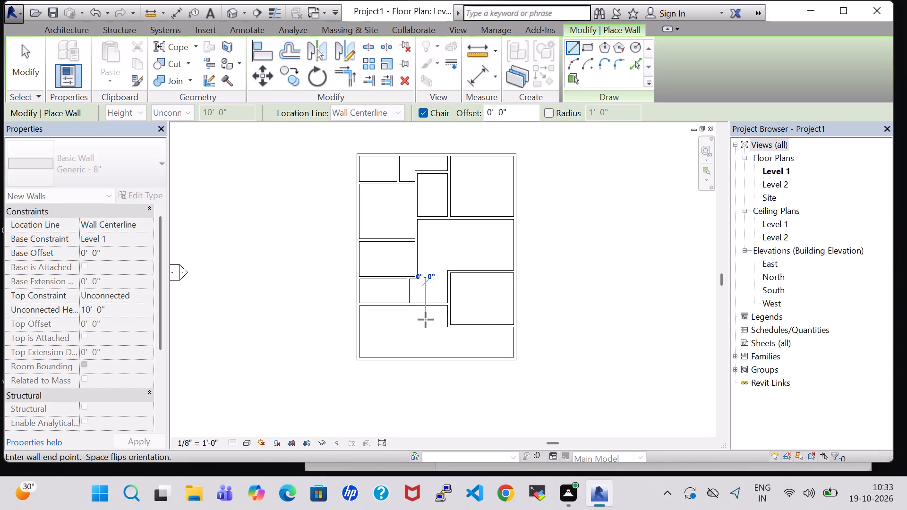
left_click(447, 320)
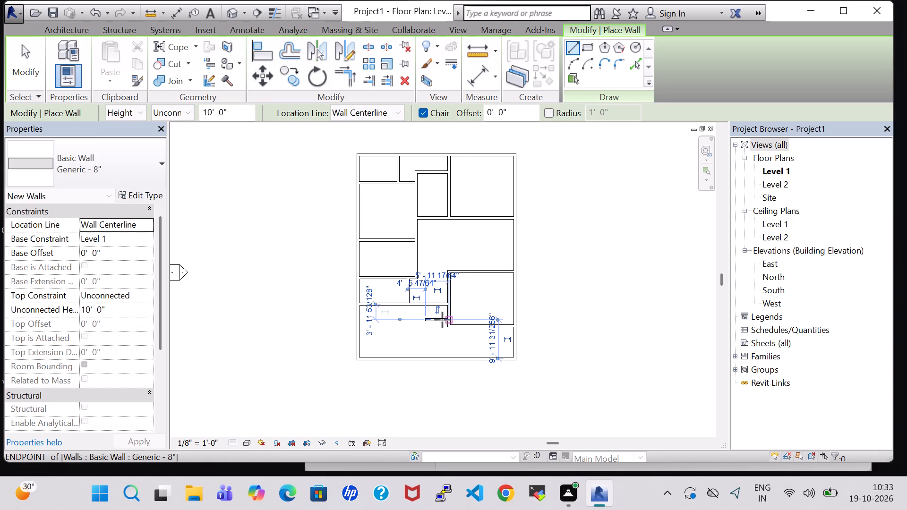
left_click(425, 320)
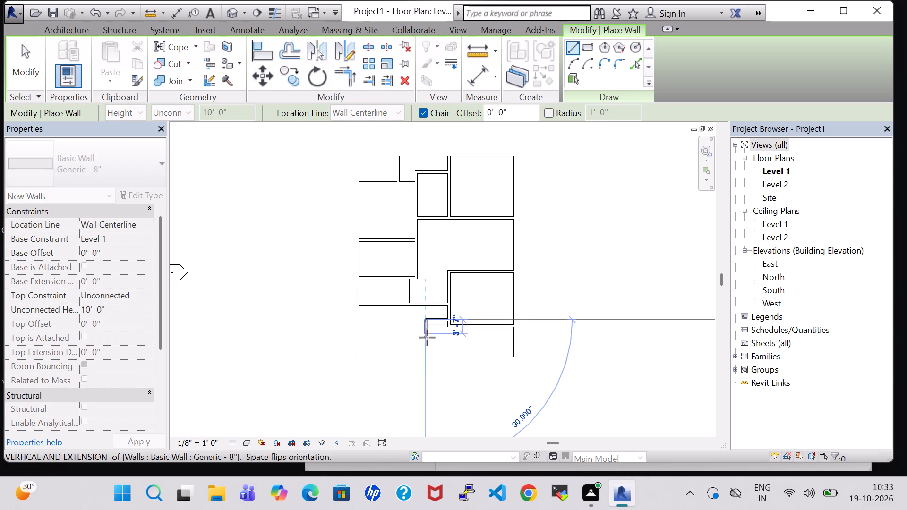
left_click(428, 359)
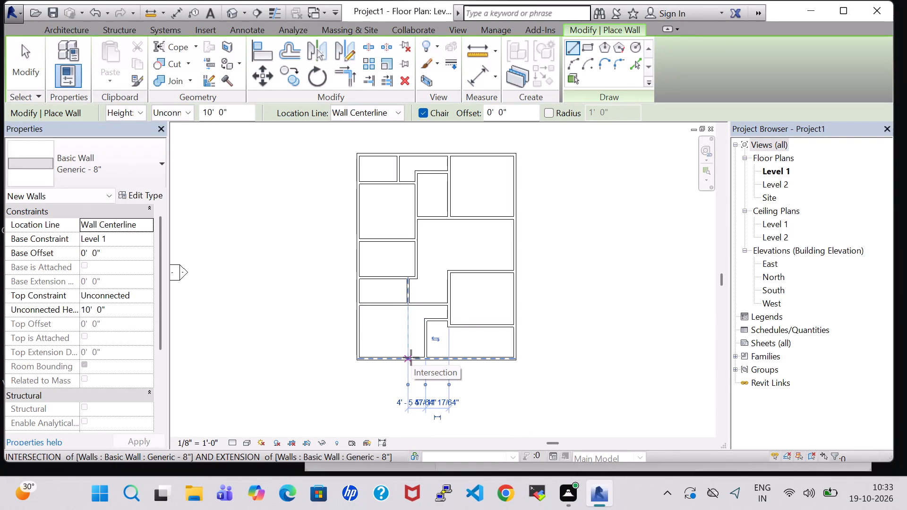
key("Escape")
key("Escape")
Nudge the south exterior wall south until it is about 17'-5" from the L-shaped partition's horizontal leg.
left_click(411, 357)
key("Down")
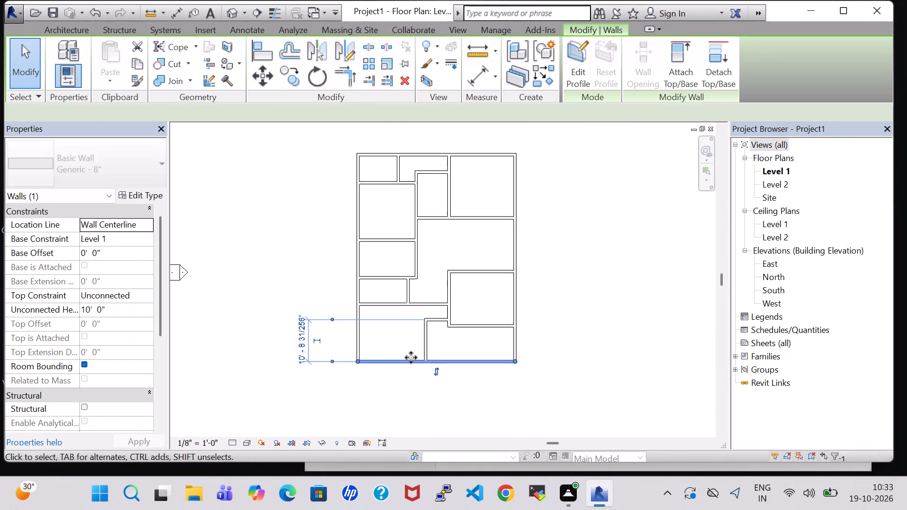
key("Down")
key("Down")
key("Down")
key("Down")
key("Down")
key("Down")
key("Down")
key("Down")
key("Down")
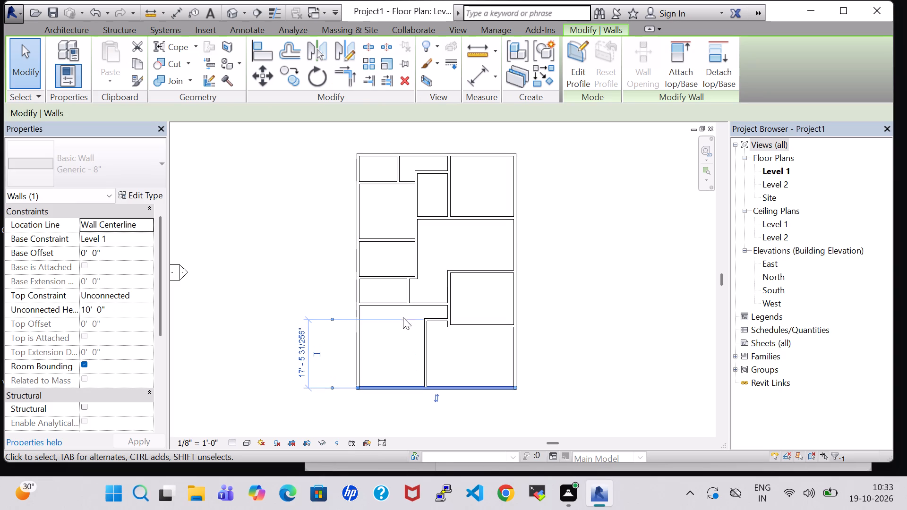
Nudge the wall between the second and third west-side rooms south by about 3'.
left_click(389, 280)
key("Down")
key("Down")
key("Down")
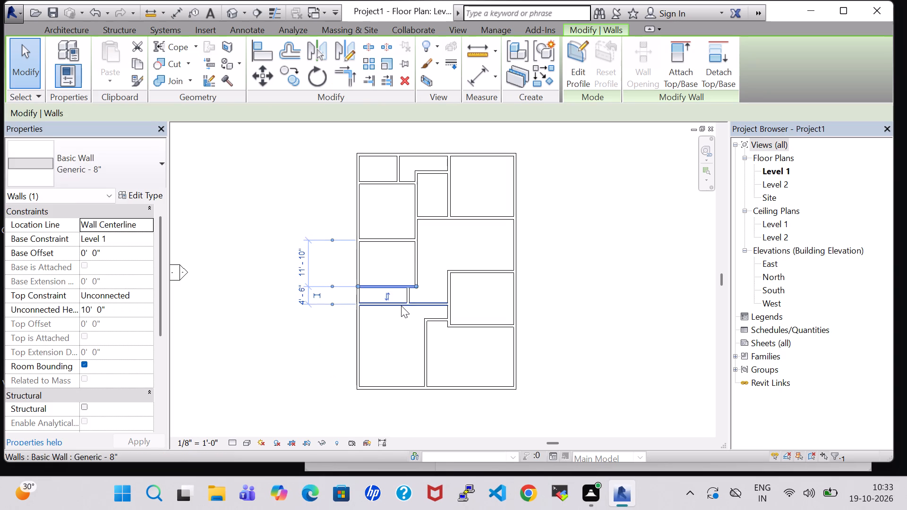
key("Down")
Nudge the third west-side room's south wall south to about 1'-8" above the L-shaped partition's horizontal leg.
left_click(396, 304)
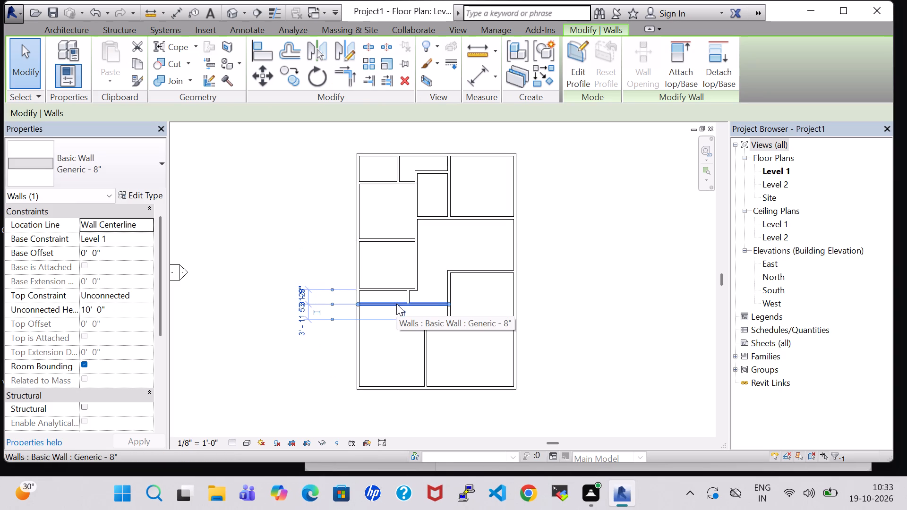
key("Down")
key("Down")
key("Down")
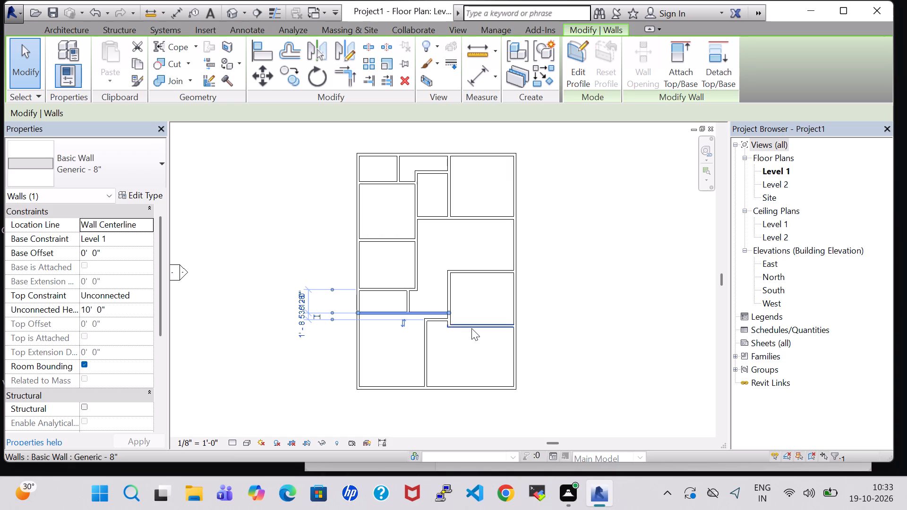
Nudge the L-shaped partition's horizontal leg south by about 9".
left_click(439, 323)
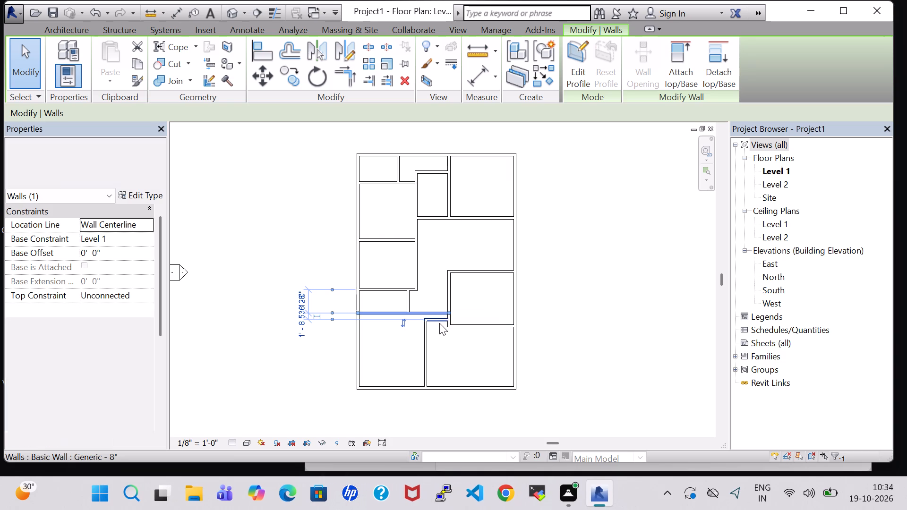
key("Down")
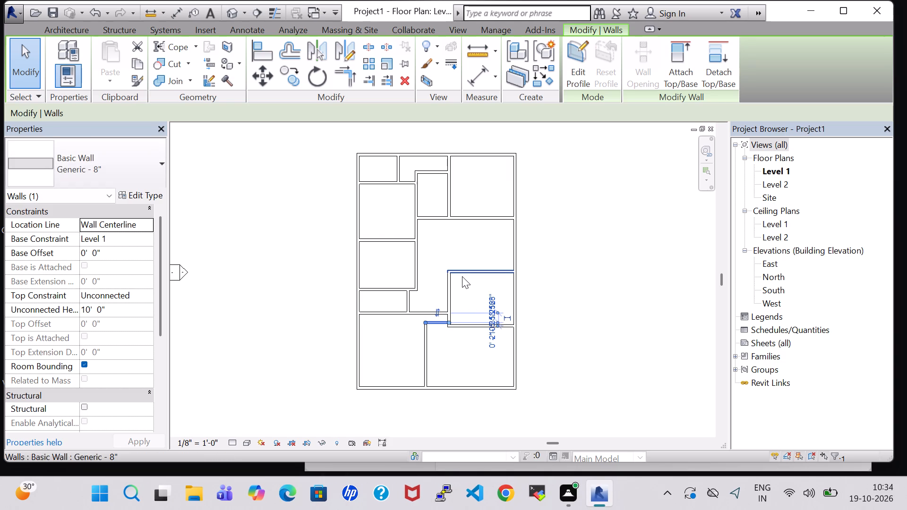
Nudge the lower east-side room's north wall about 9" south and its south wall about 4'-6" south.
left_click(462, 276)
key("Down")
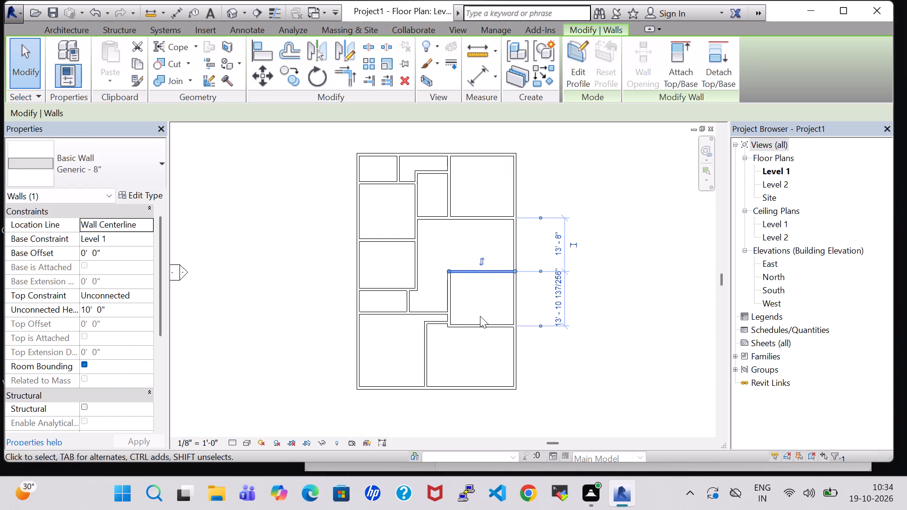
left_click(481, 326)
key("Down")
key("Down")
key("Down")
key("Down")
key("Down")
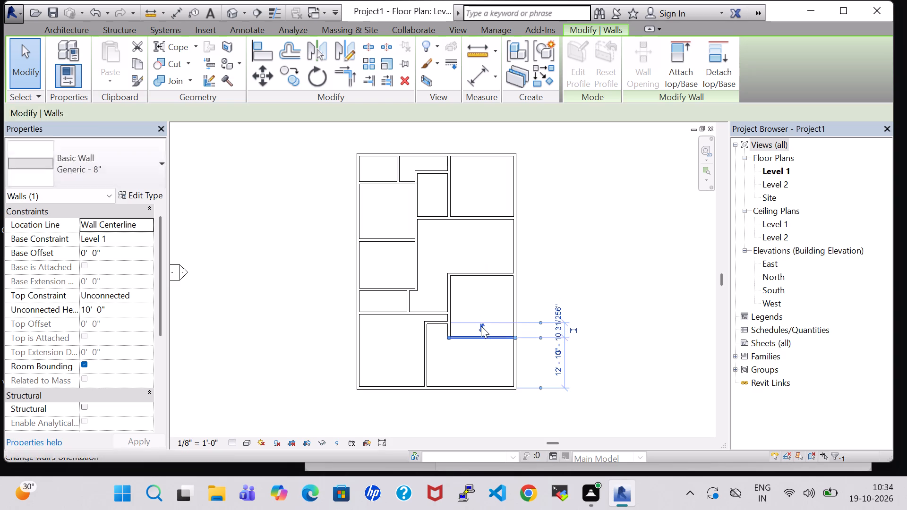
key("Down")
Nudge the L-shaped partition's horizontal leg south, nearly in line with the lower east-side room's south wall, about 11'-5" from the exterior wall.
left_click(432, 324)
key("Down")
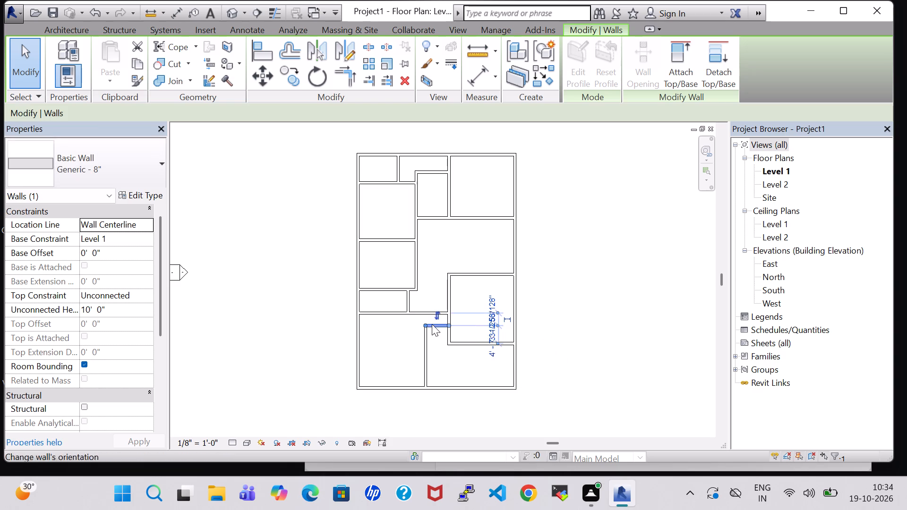
key("Down")
key("Down")
key("Down")
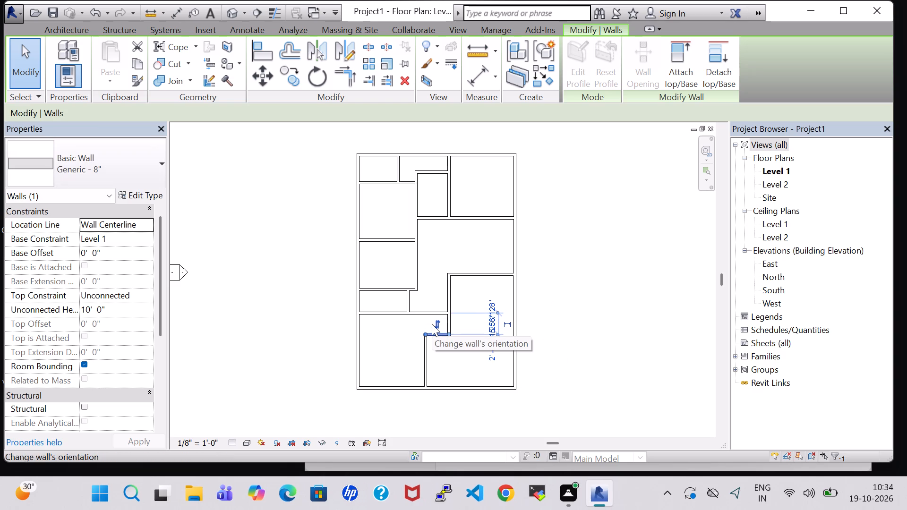
key("Down")
key("Down")
key("Down")
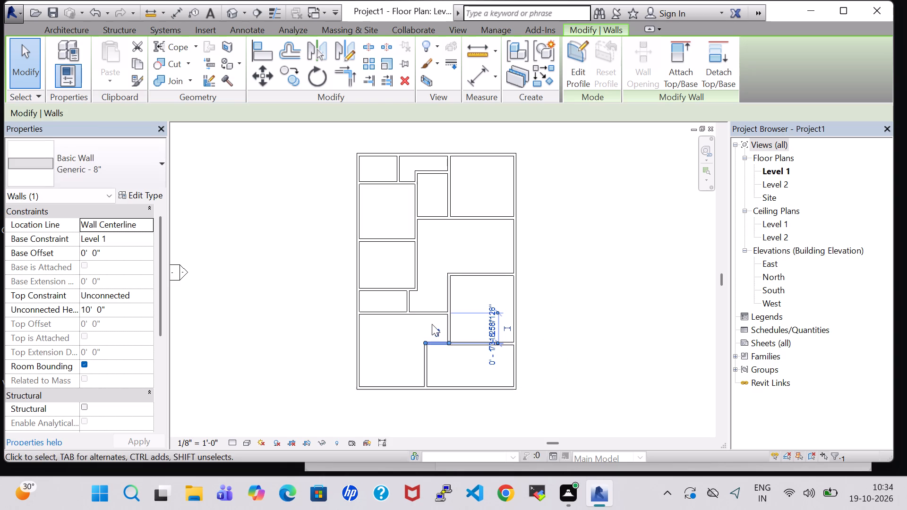
left_click(573, 329)
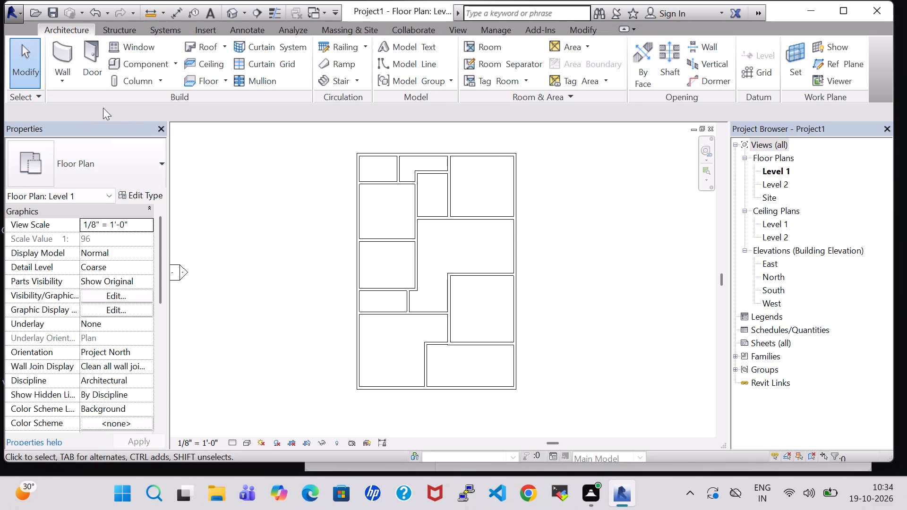
Nudge the south exterior wall further south until it is about 16'-8" from the L-shaped partition's horizontal leg.
left_click(398, 383)
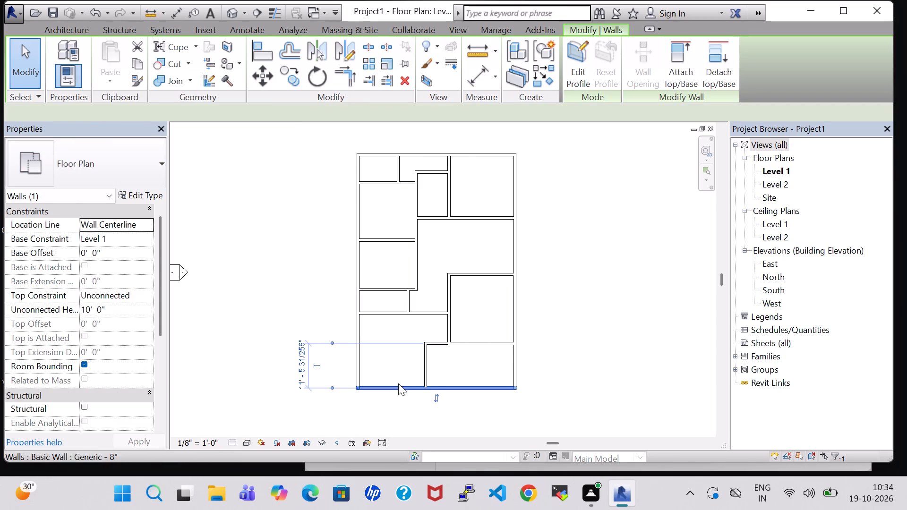
key("Down")
key("Down")
key("Down")
key("Down")
key("Down")
key("Down")
key("Down")
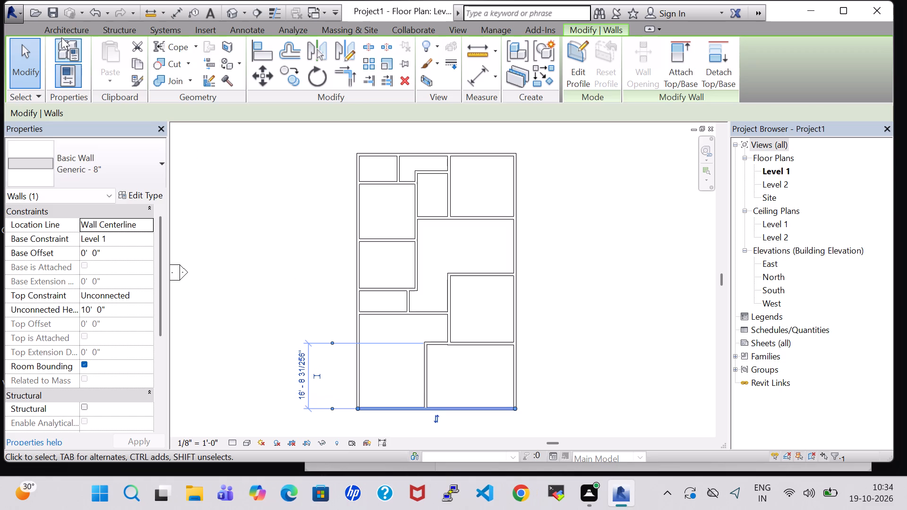
Draw a horizontal partition about 16'-10" long from the west exterior wall to the L-shaped partition, 5'-5" above the south exterior wall.
left_click(62, 26)
left_click(66, 55)
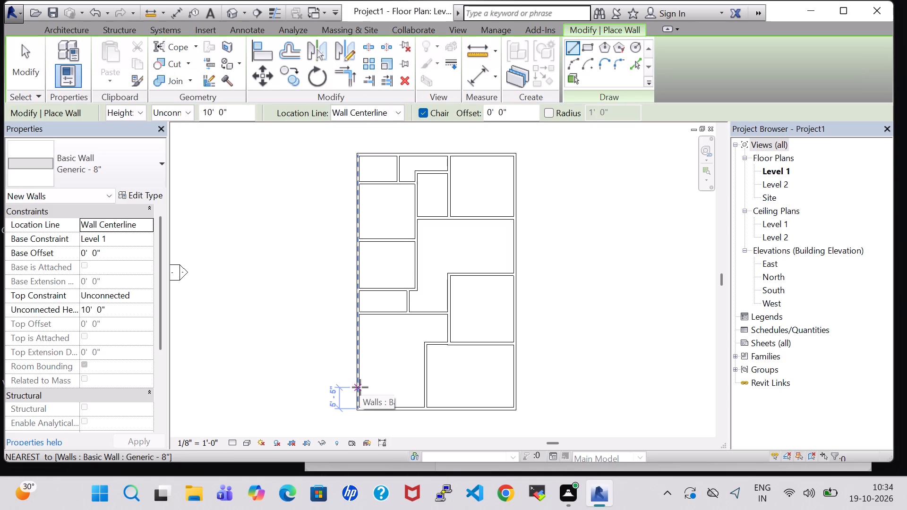
left_click(360, 387)
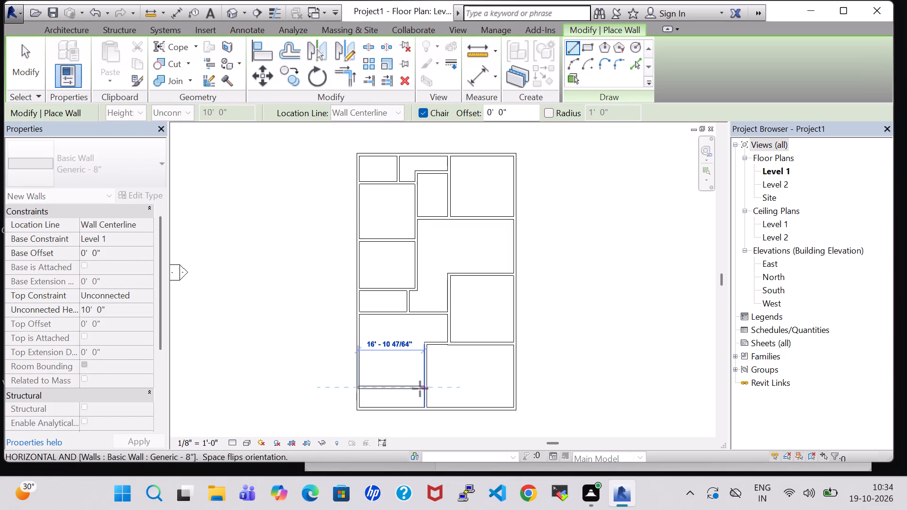
left_click(426, 389)
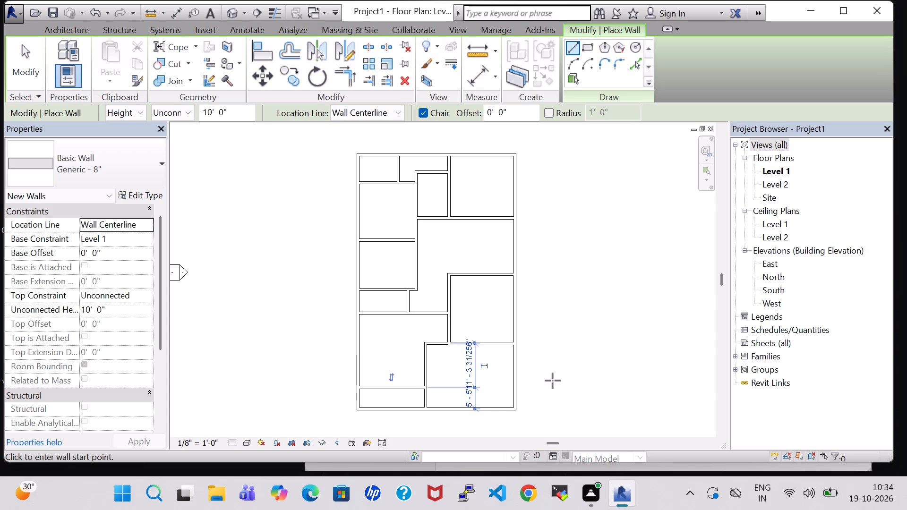
key("Escape")
key("Escape")
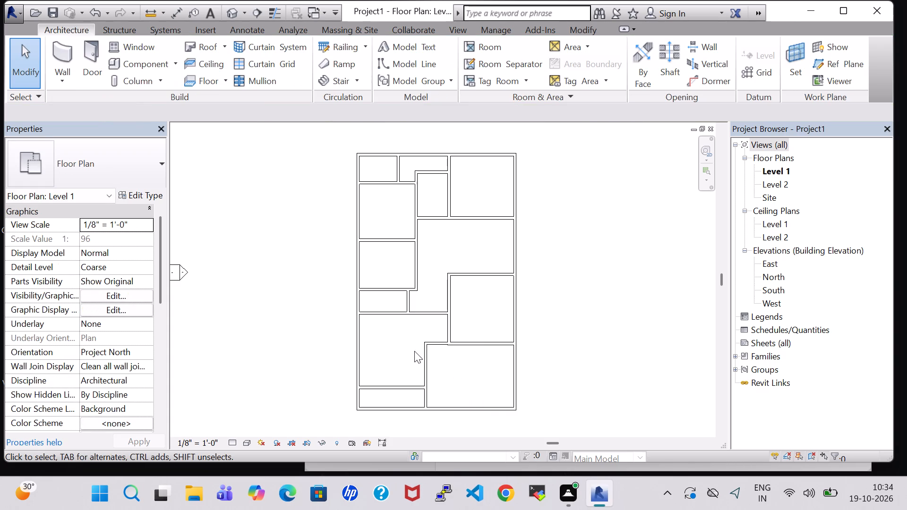
Nudge the vertical leg of the L-shaped partition east by about 9".
left_click(427, 359)
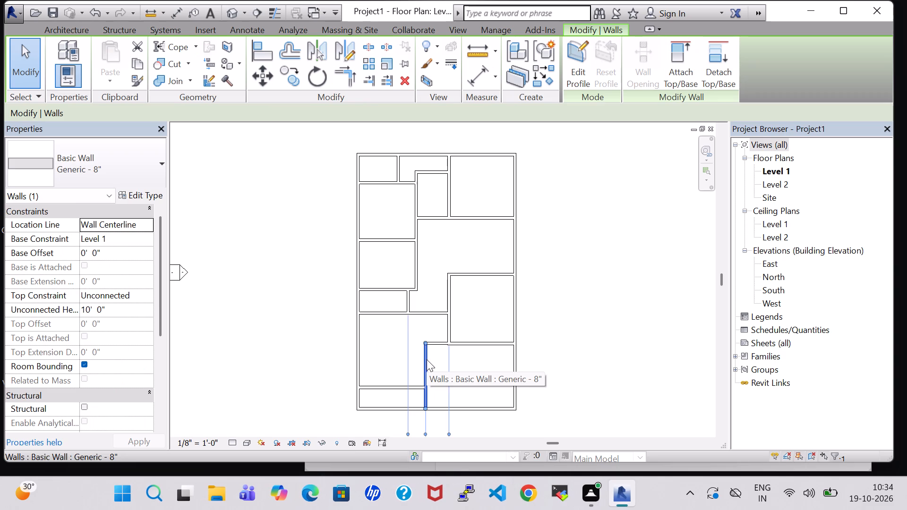
key("Right")
left_click(544, 360)
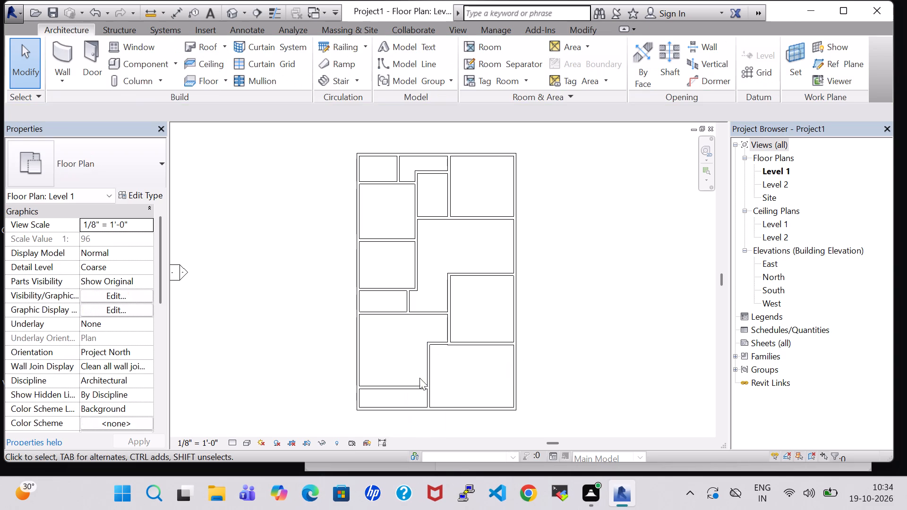
Nudge the new southwest partition north, making the space below it 6'-11" deep.
left_click(406, 385)
key("Up")
key("Up")
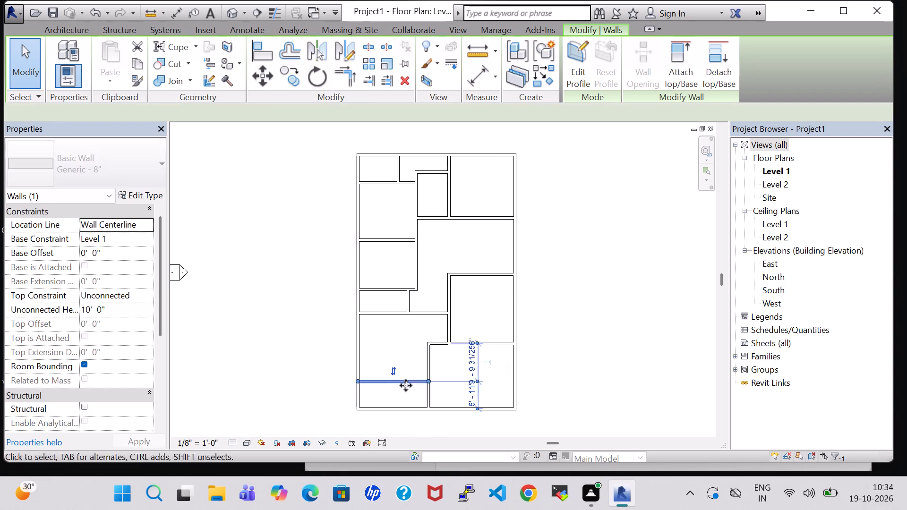
Place a 30" x 80" single-flush door in the northwest corner room's south wall, about 8'-5" from the west wall, swinging north.
left_click(563, 324)
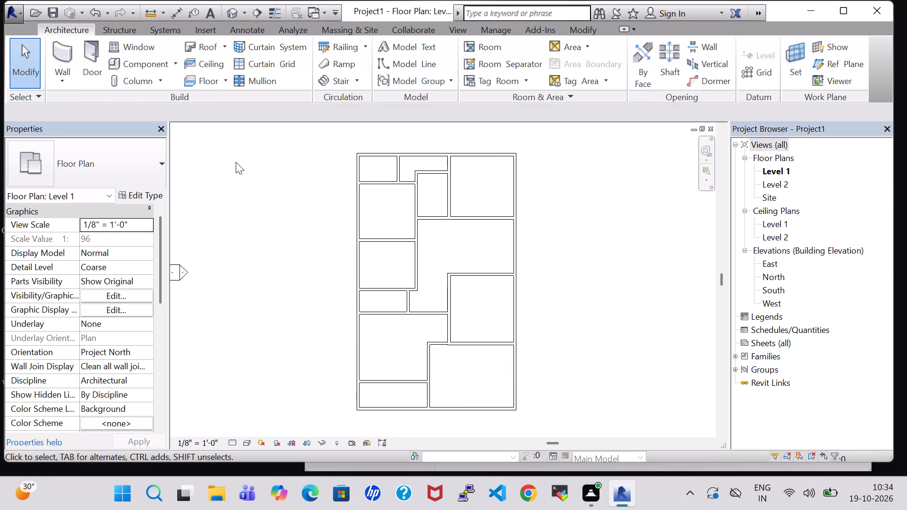
left_click(92, 45)
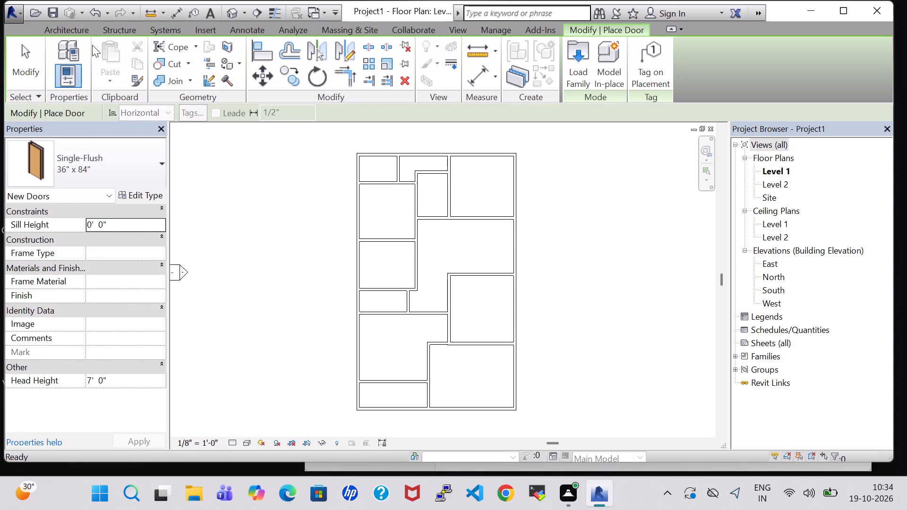
left_click(127, 161)
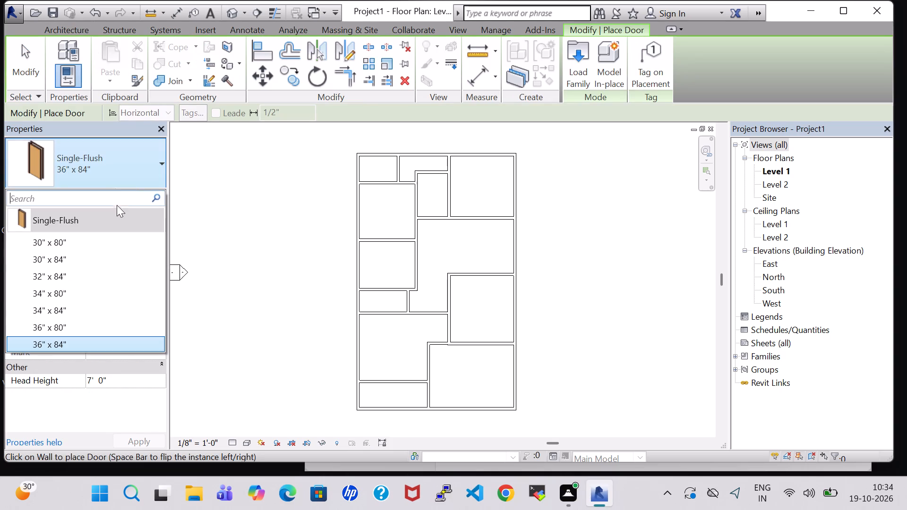
left_click(116, 242)
scroll(374, 190, "up", 5)
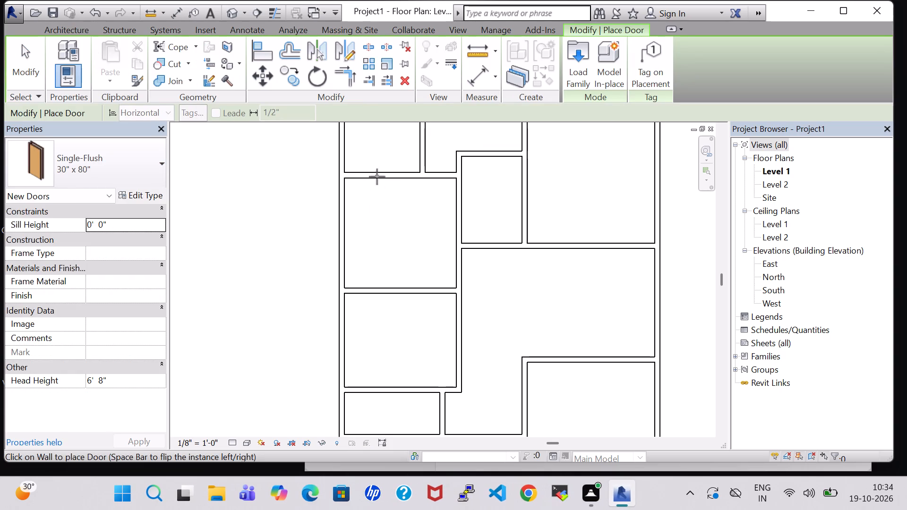
left_click(408, 174)
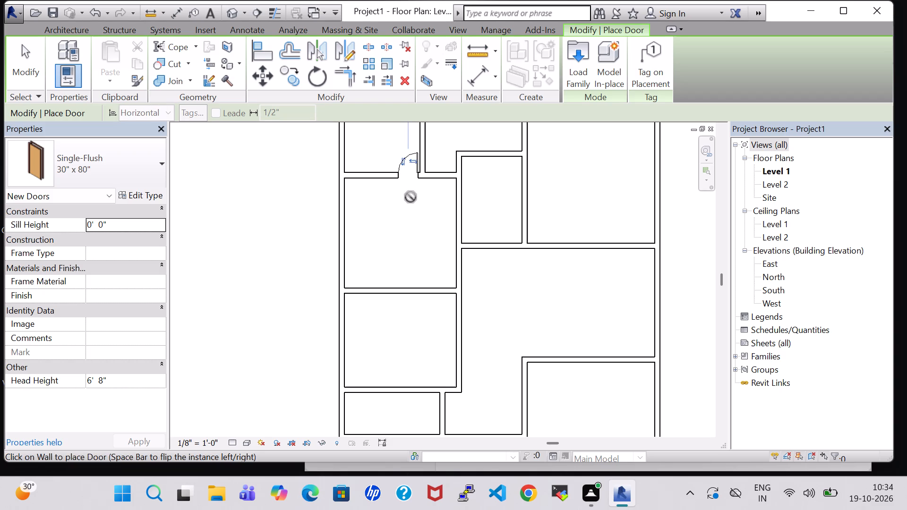
Place a 34" x 84" single-flush door in the upper west bedroom's east wall, about 2'-2" above its south partition, swinging into the bedroom.
scroll(411, 197, "down", 3)
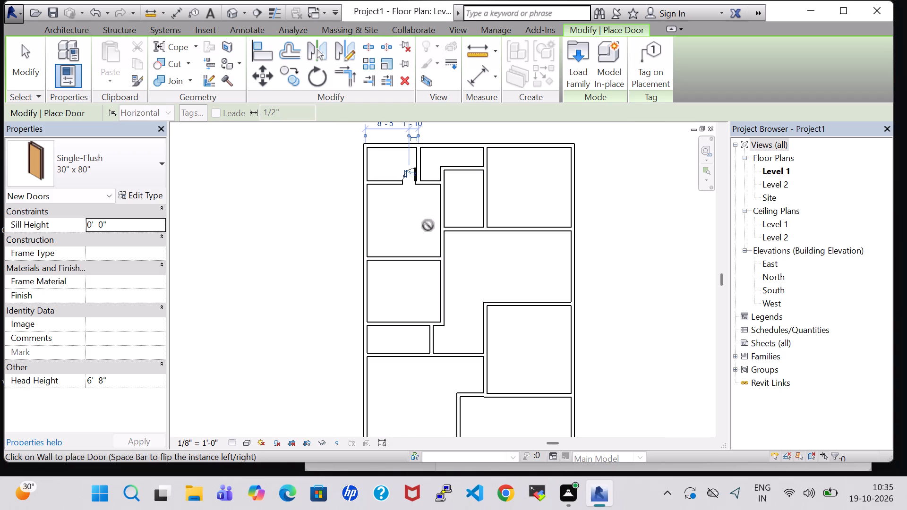
left_click(157, 170)
left_click(91, 316)
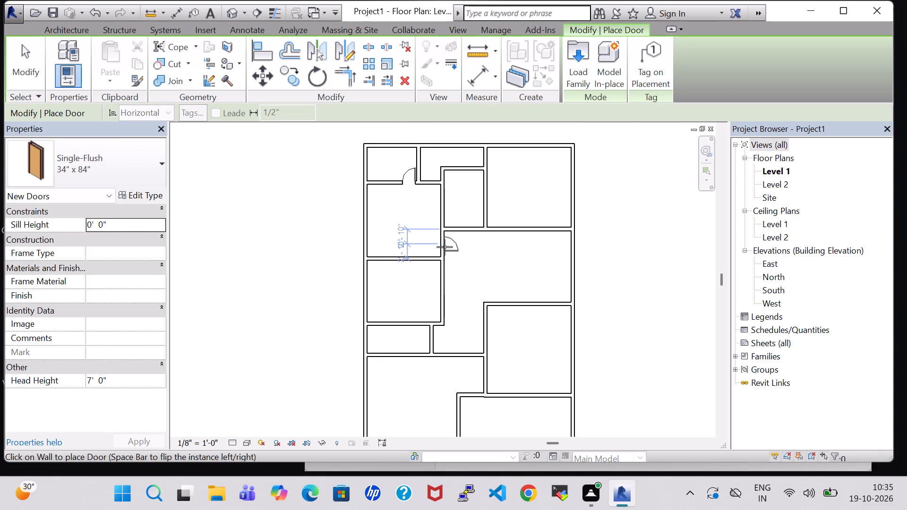
scroll(437, 247, "up", 3)
key("space")
scroll(437, 247, "up", 3)
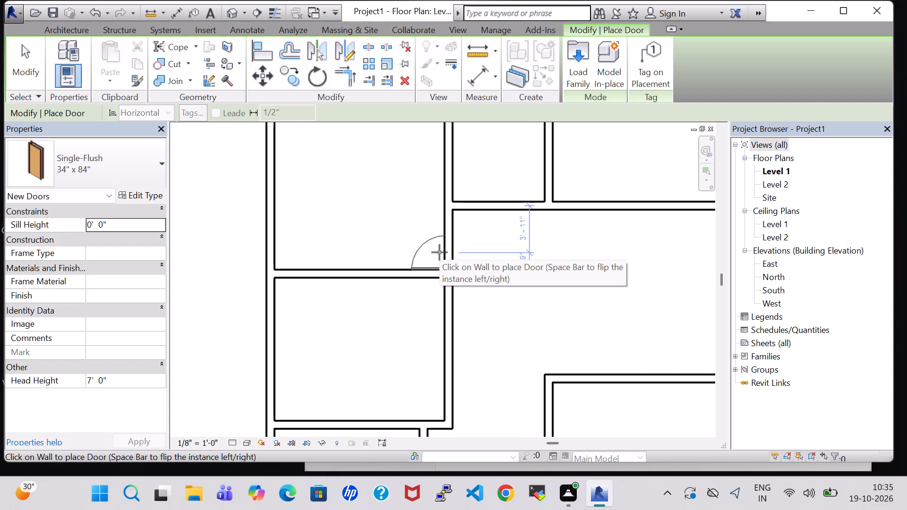
left_click(439, 248)
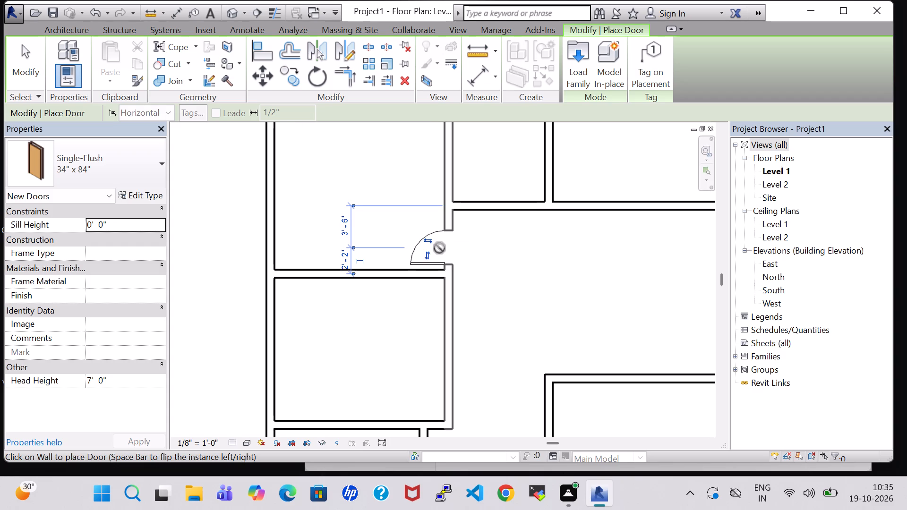
Place a mirrored 34" x 84" door in the lower west bedroom's east wall, about 2'-1" below the shared partition, swinging into the bedroom.
scroll(439, 248, "down", 6)
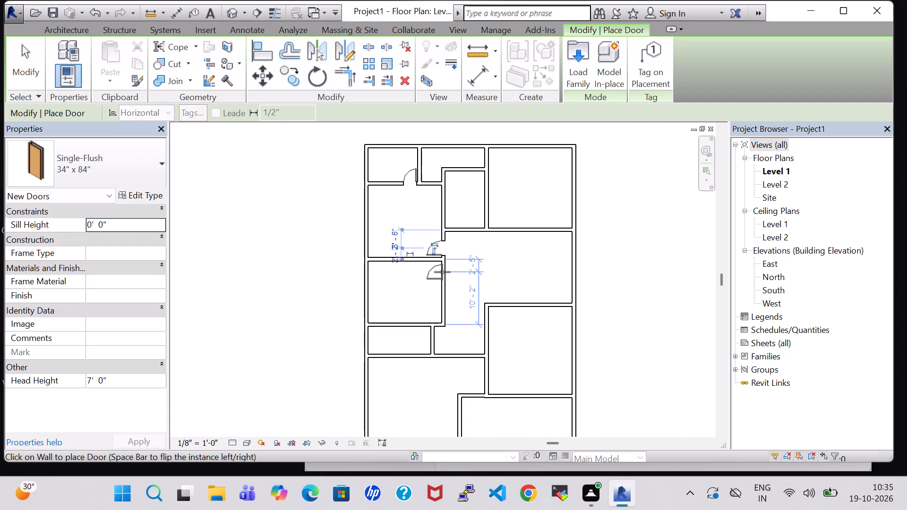
scroll(442, 272, "up", 5)
key("space")
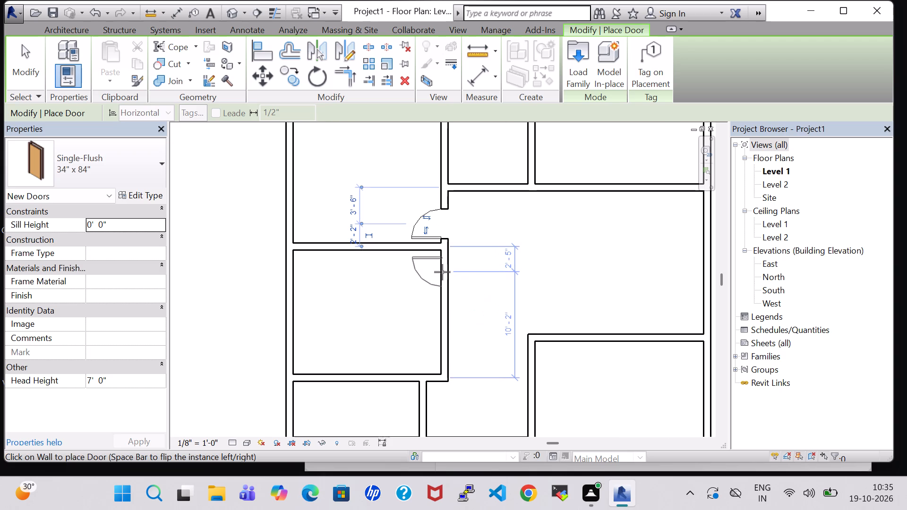
scroll(442, 272, "up", 4)
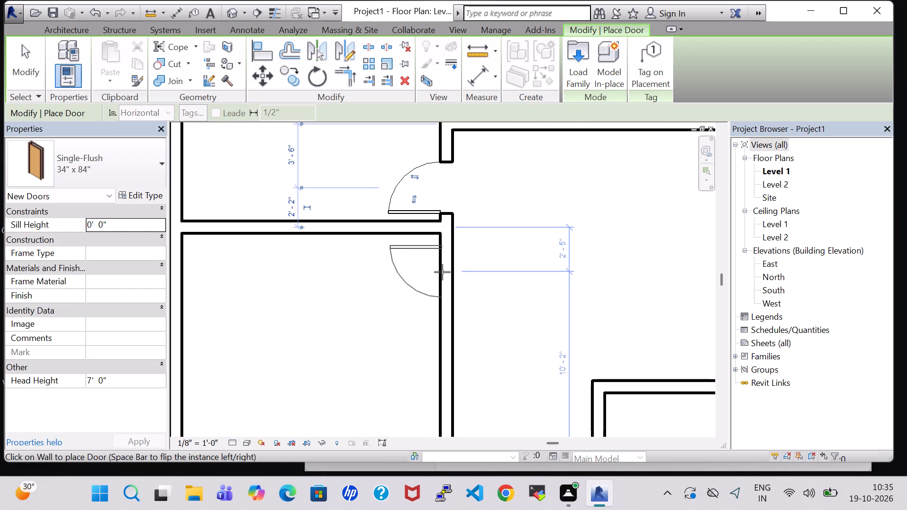
left_click(442, 266)
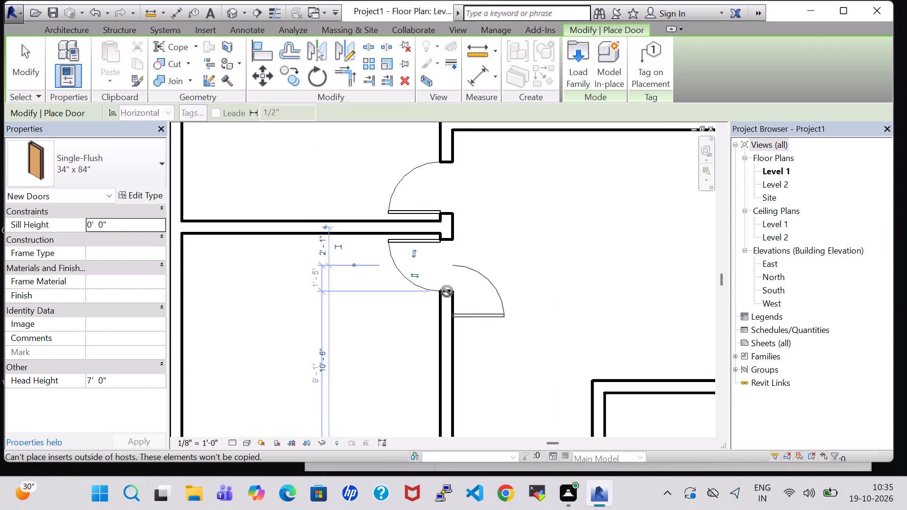
key("Escape")
key("Escape")
Nudge the lower bedroom door slightly north and the upper one slightly south, bringing both closer to the shared partition.
left_click(425, 282)
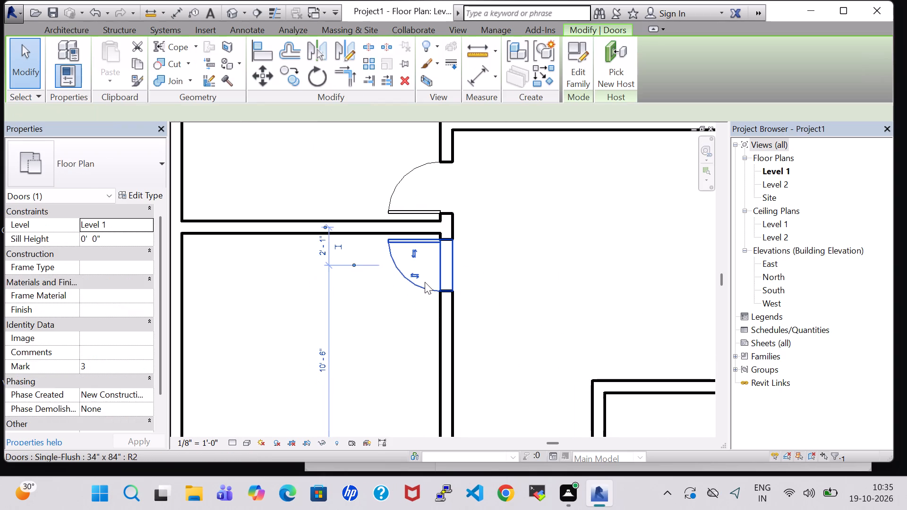
key("Up")
left_click(424, 210)
key("Up")
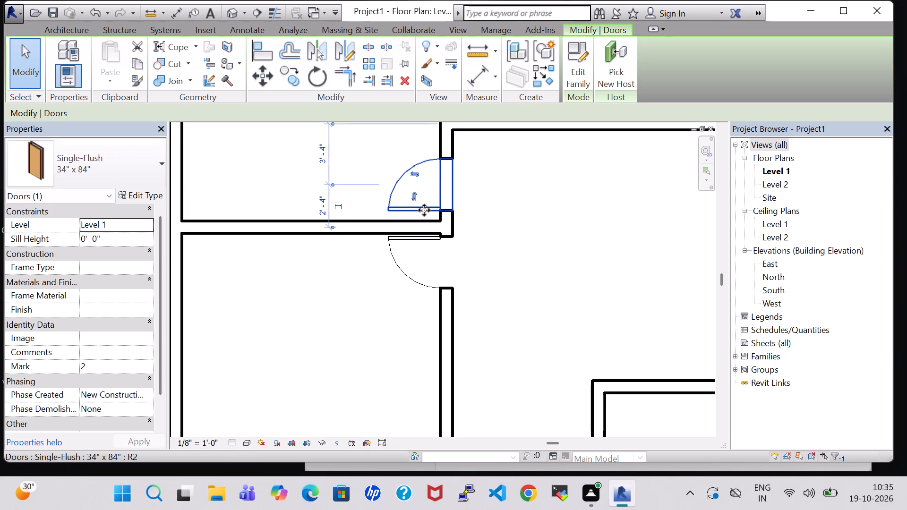
key("Down")
key("Down")
left_click(514, 238)
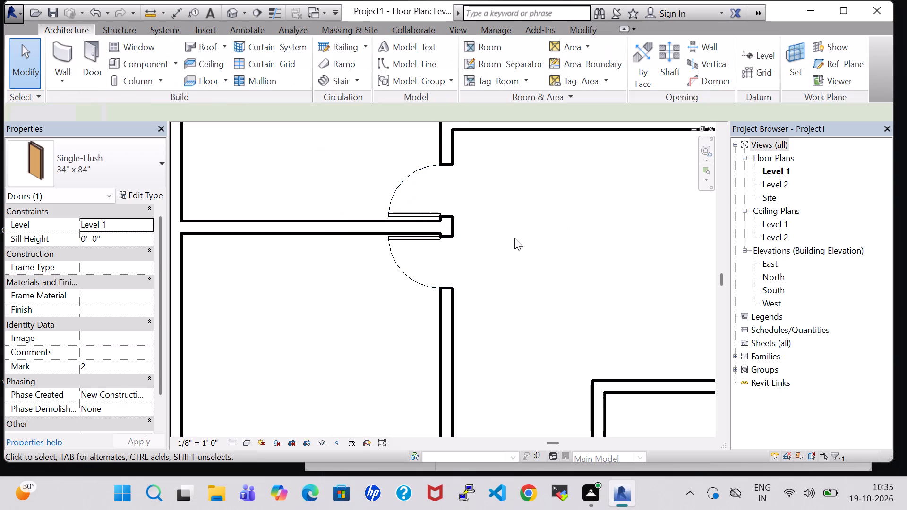
Place a 30" x 80" door near the east end of the wall below the lower west bedroom, swinging south, and nudge it slightly east.
scroll(514, 238, "down", 4)
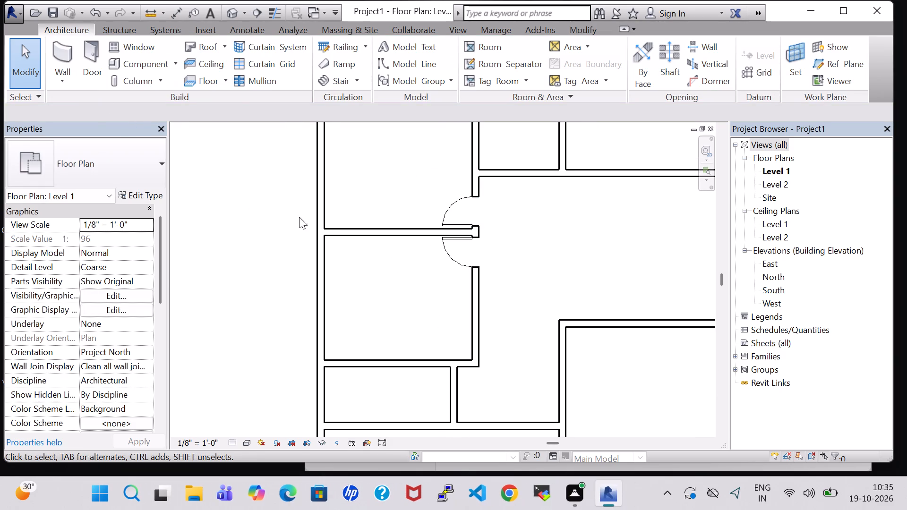
left_click(91, 60)
left_click(134, 172)
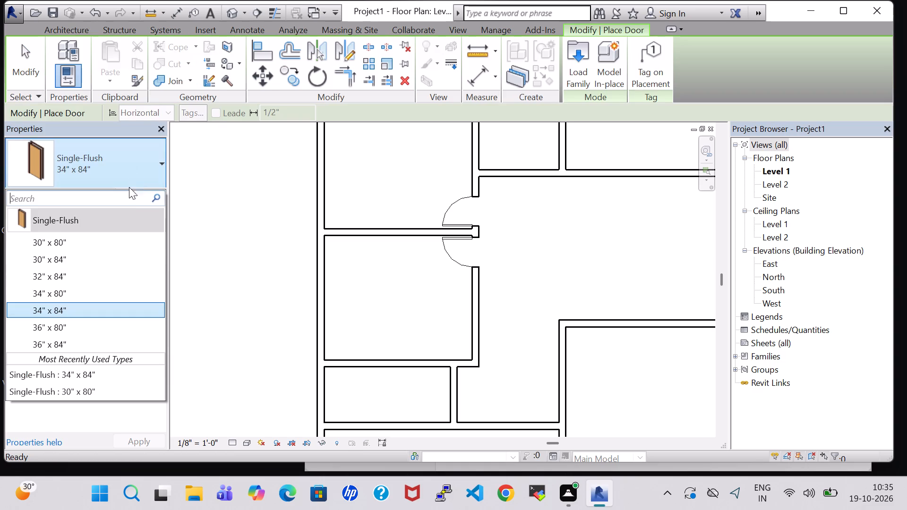
left_click(127, 235)
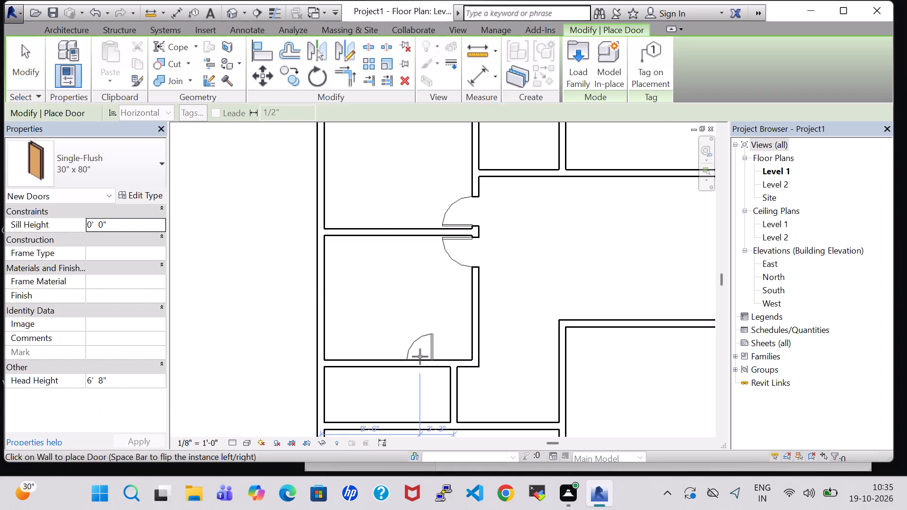
key("space")
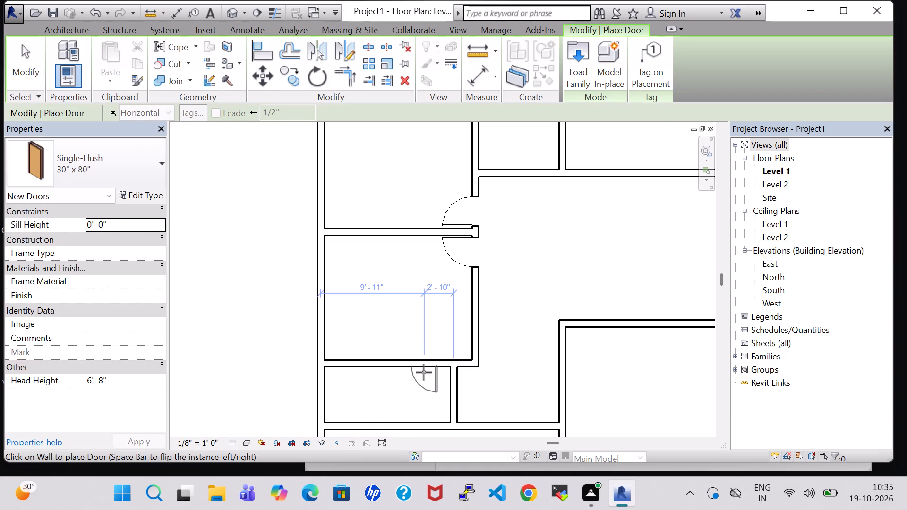
scroll(432, 372, "up", 3)
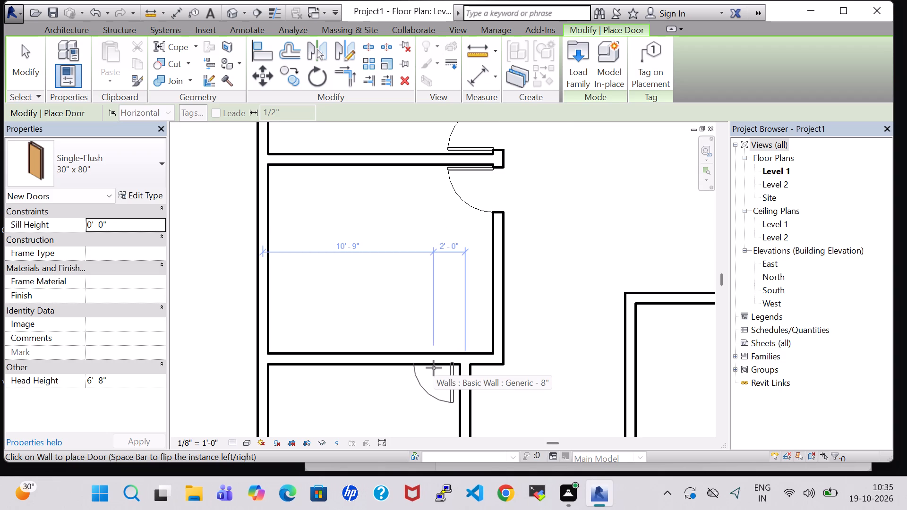
scroll(434, 368, "up", 4)
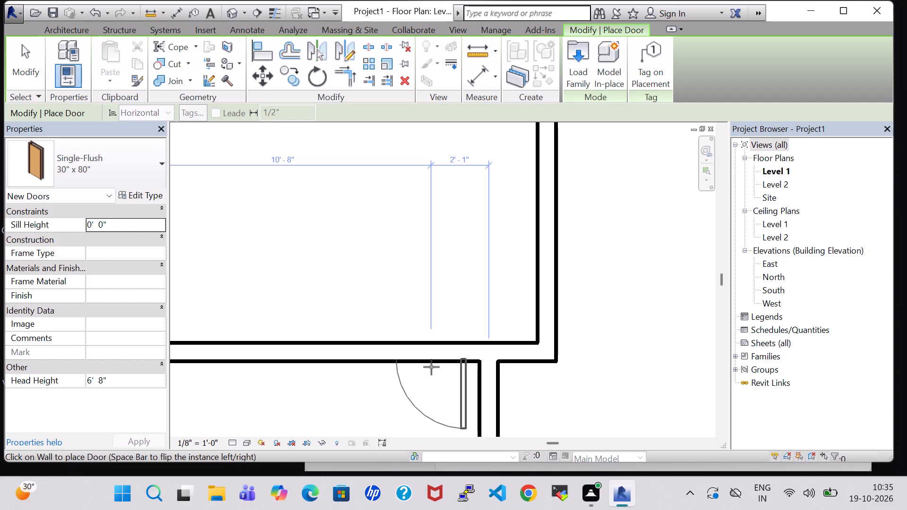
left_click(431, 367)
key("Escape")
key("Escape")
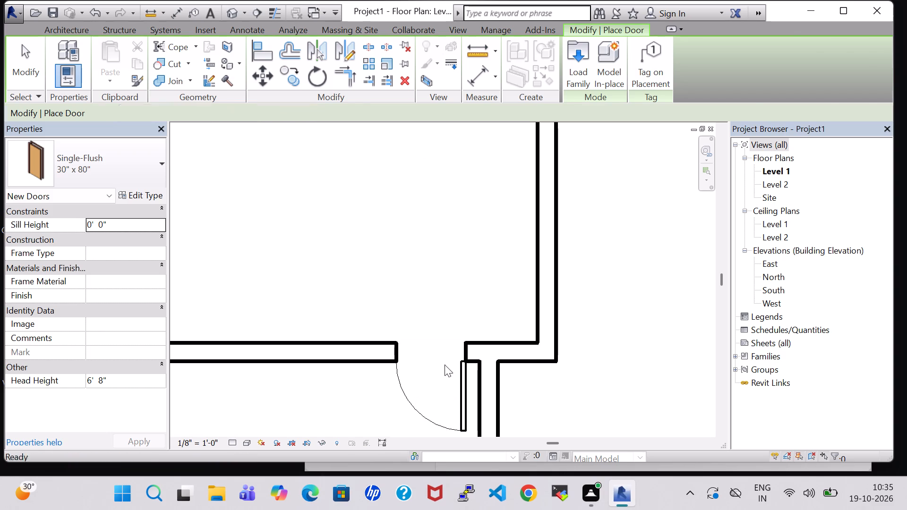
left_click(463, 395)
key("Right")
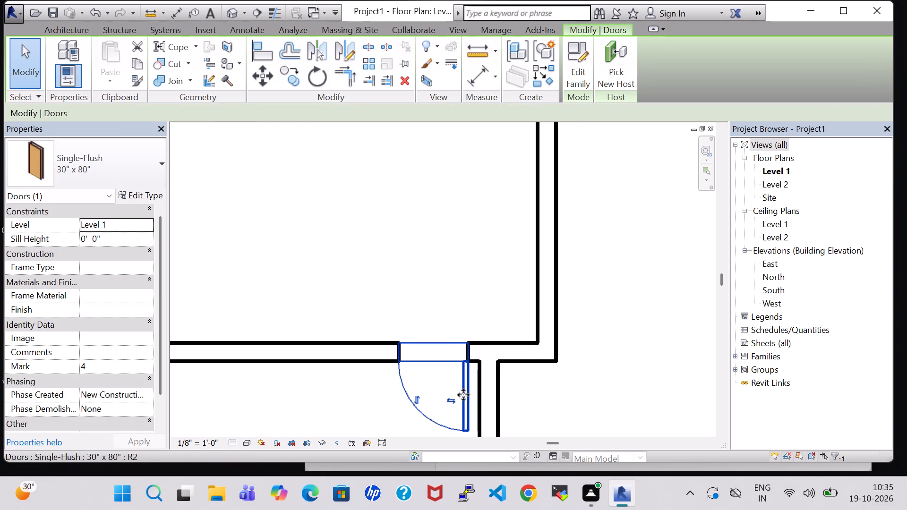
left_click(449, 276)
Place a 30" x 80" door in the southwest room's north wall, about 2'-2" east of the small room's partition, swinging south.
scroll(448, 274, "down", 5)
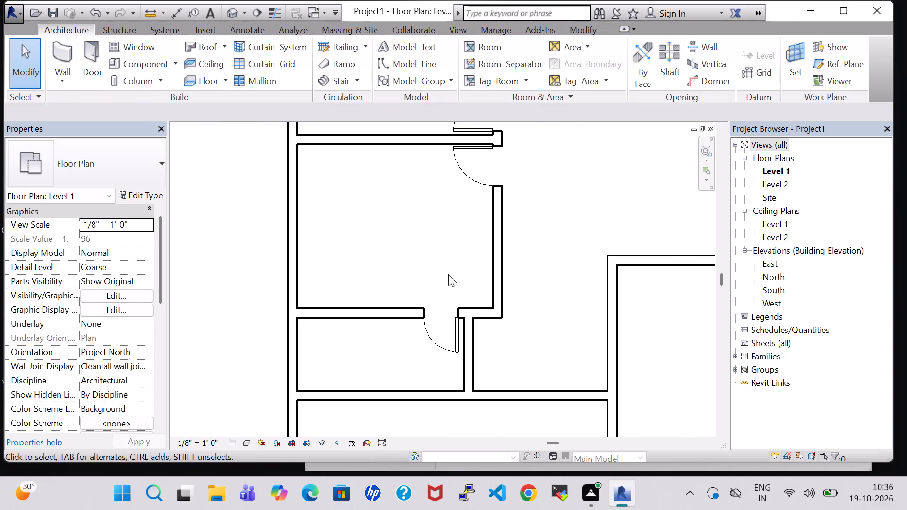
scroll(451, 274, "down", 4)
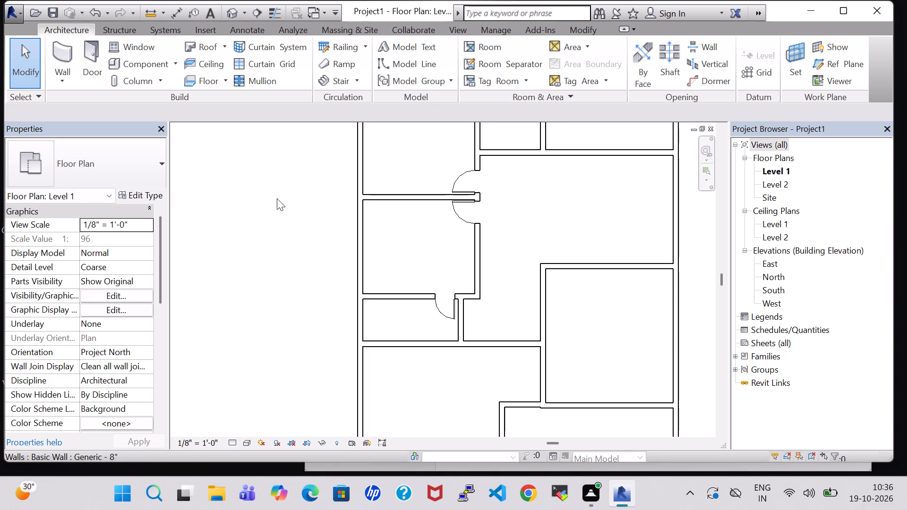
left_click(101, 57)
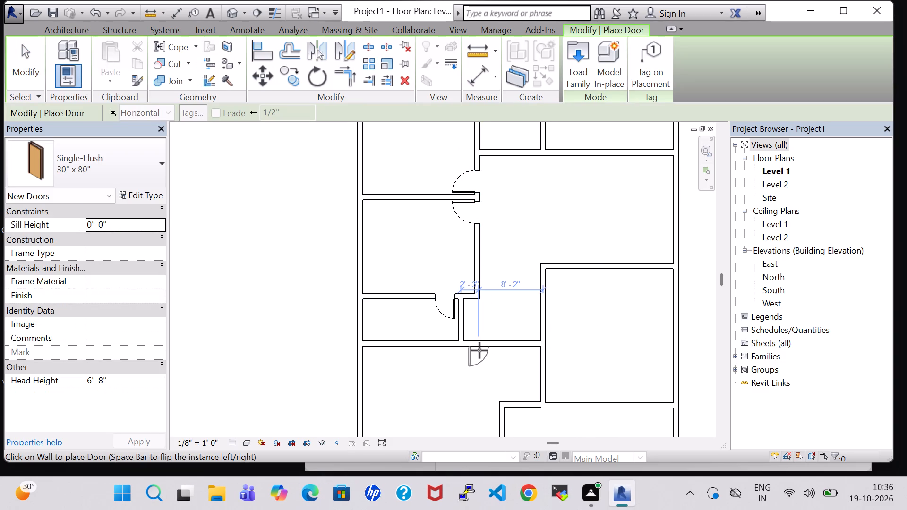
key("space")
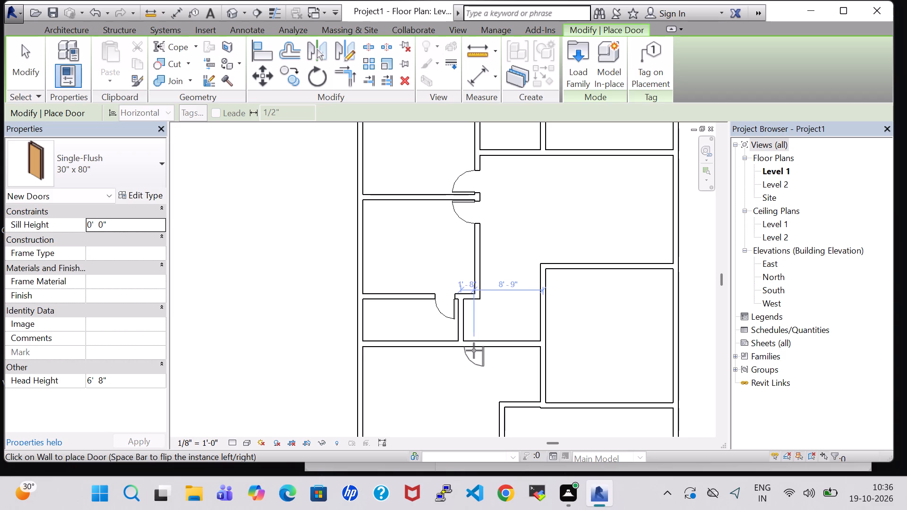
left_click(478, 350)
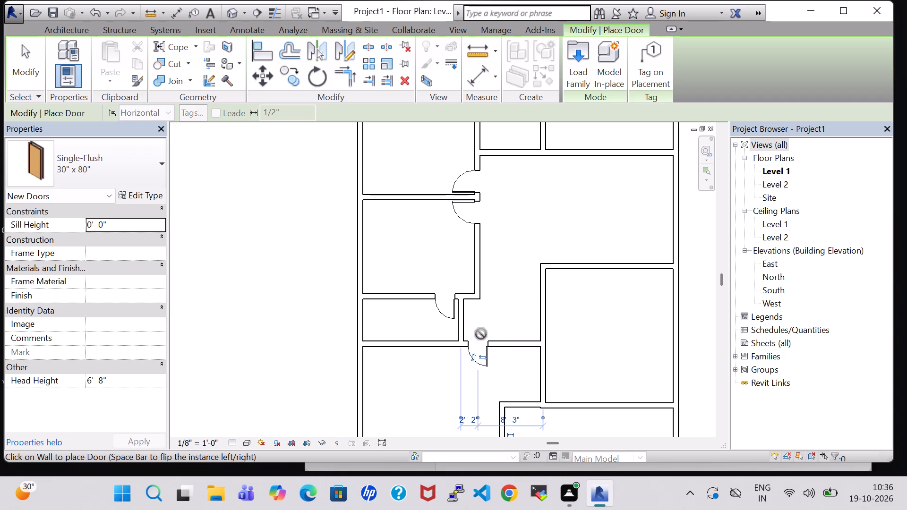
key("Escape")
Load the Door-Exterior-Double-Full Glass-Wood_Clad family, 60" x 80" type, from the Residential folder of the Doors library.
left_click(577, 64)
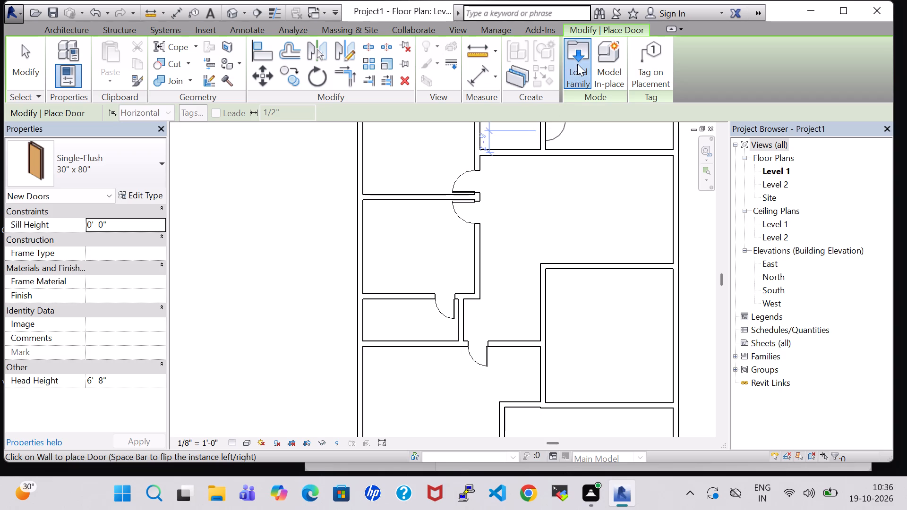
left_click(539, 317)
key("w")
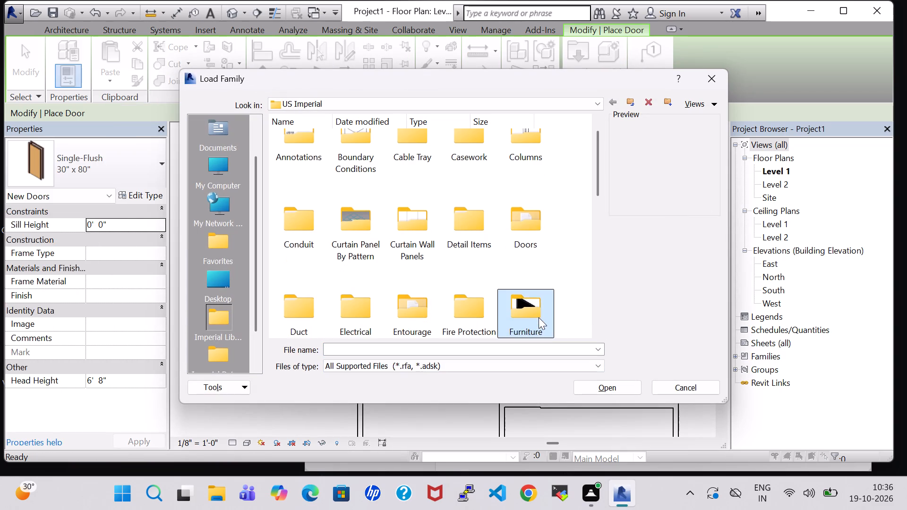
double_click(437, 300)
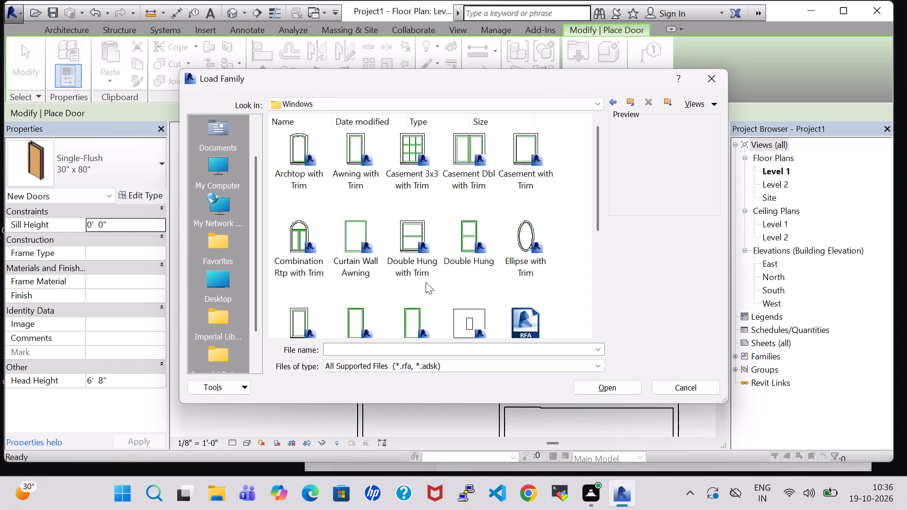
left_click(611, 102)
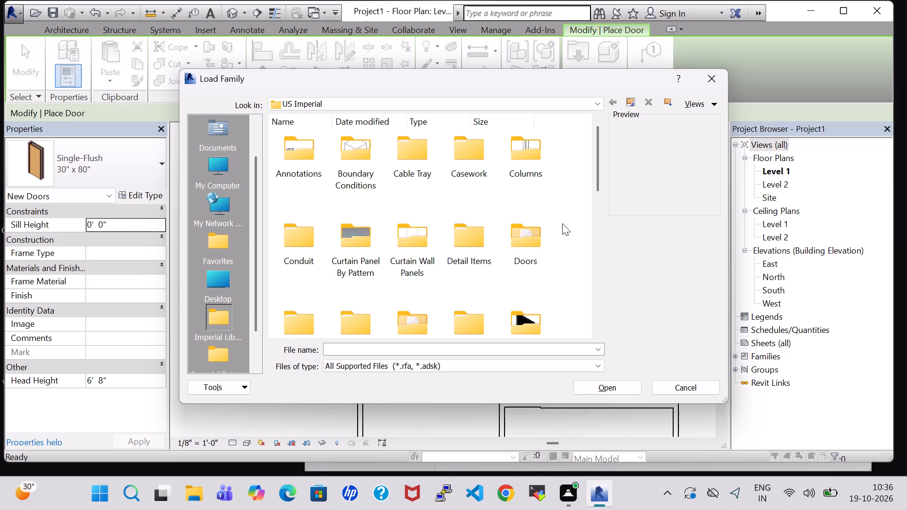
double_click(535, 239)
double_click(403, 146)
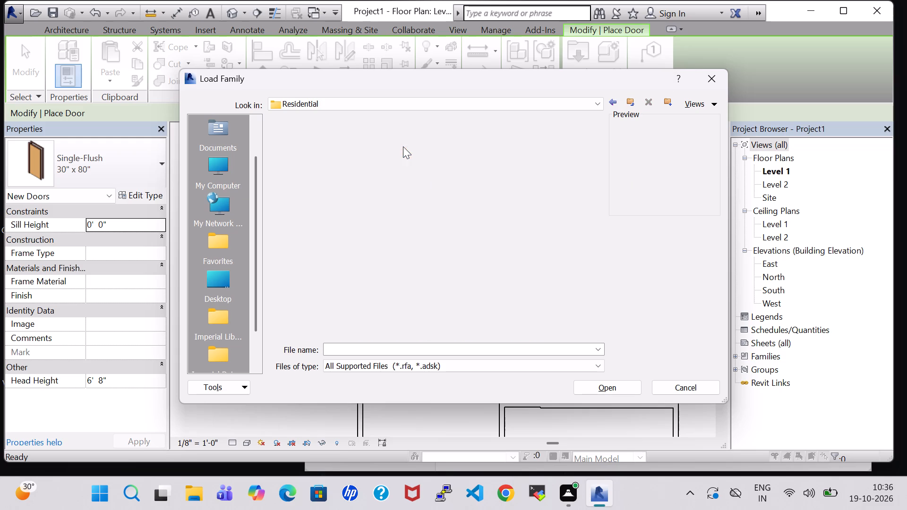
left_click(314, 161)
left_click(592, 386)
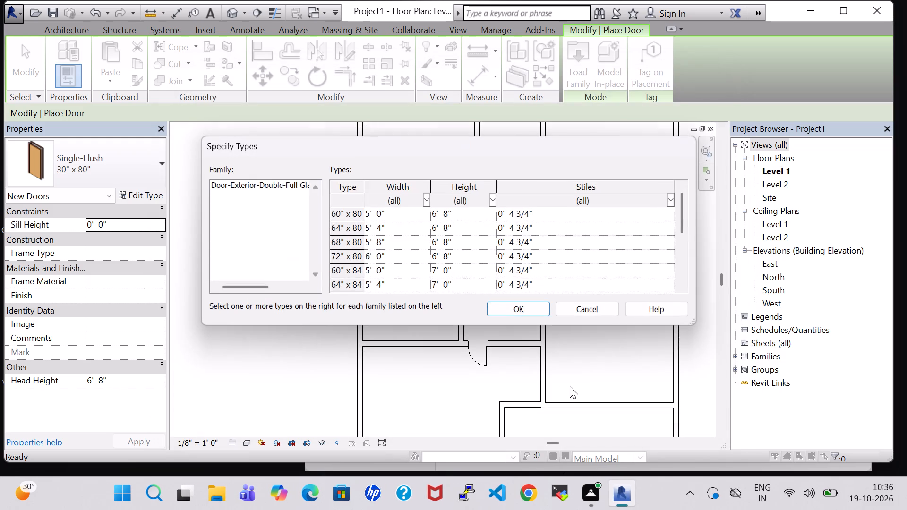
left_click(521, 311)
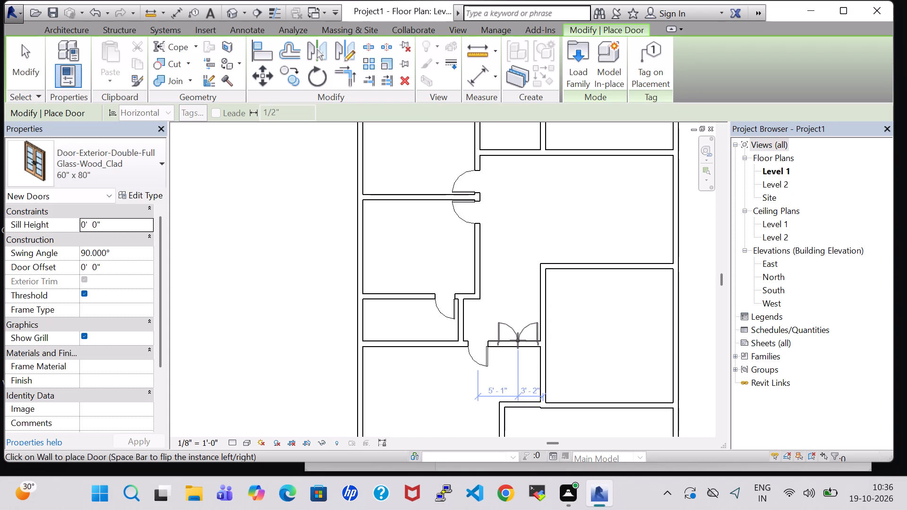
Place the 60" x 80" double glass door in the southwest room's north wall, about 4'-11" east of the single door, swinging north.
left_click(517, 340)
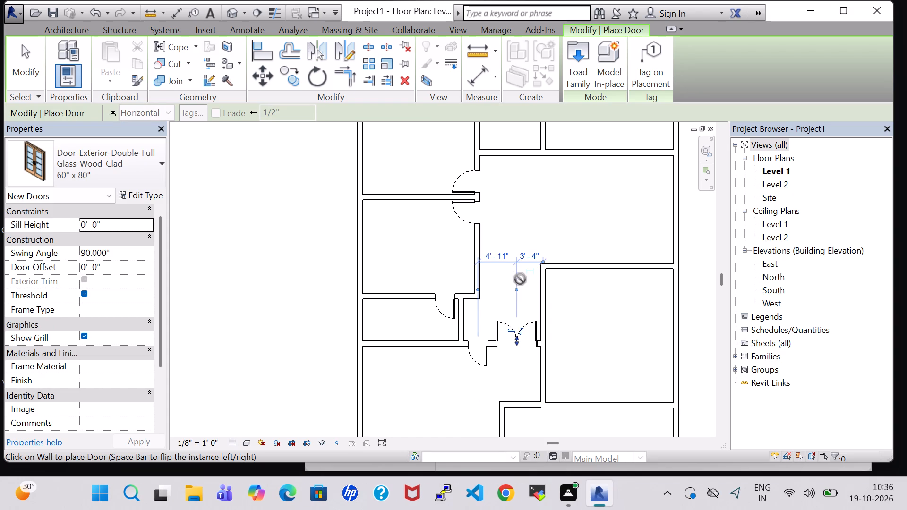
key("Escape")
key("Escape")
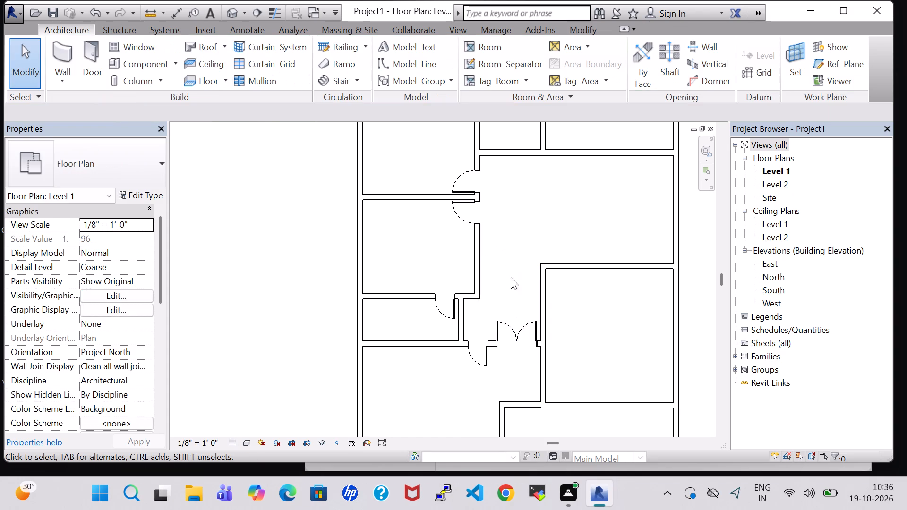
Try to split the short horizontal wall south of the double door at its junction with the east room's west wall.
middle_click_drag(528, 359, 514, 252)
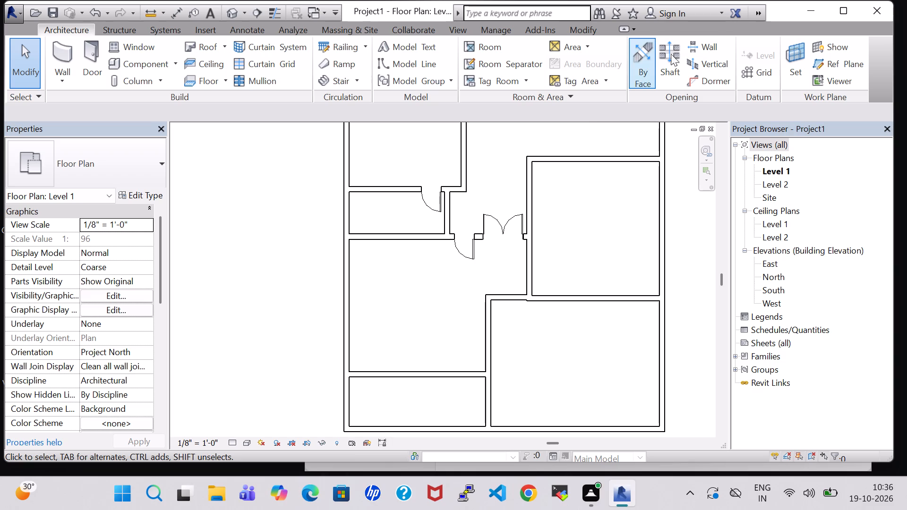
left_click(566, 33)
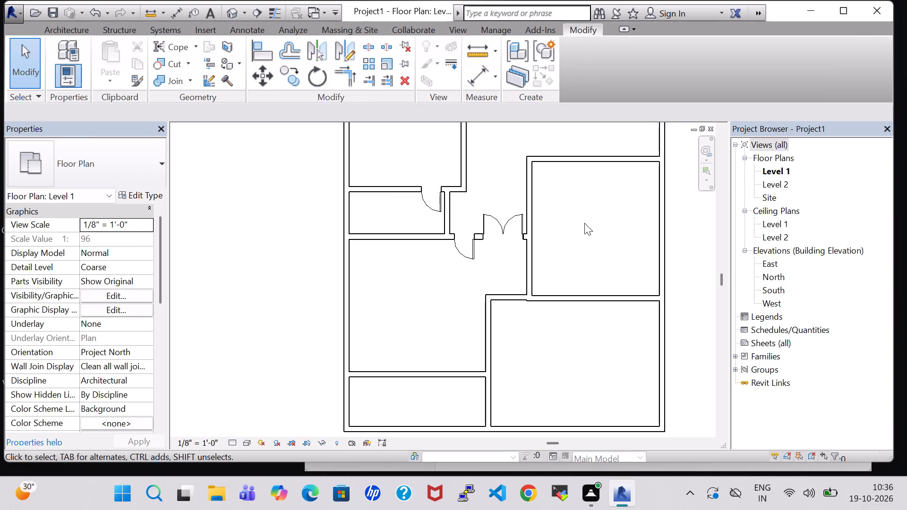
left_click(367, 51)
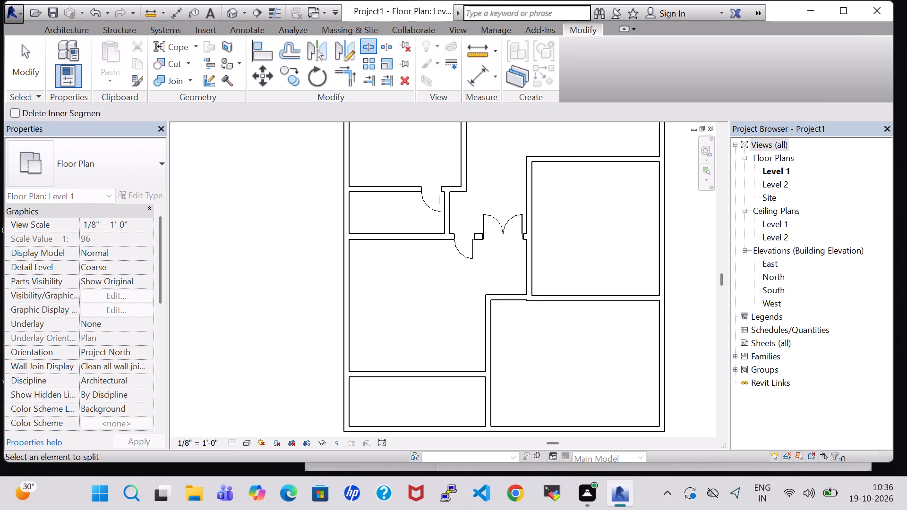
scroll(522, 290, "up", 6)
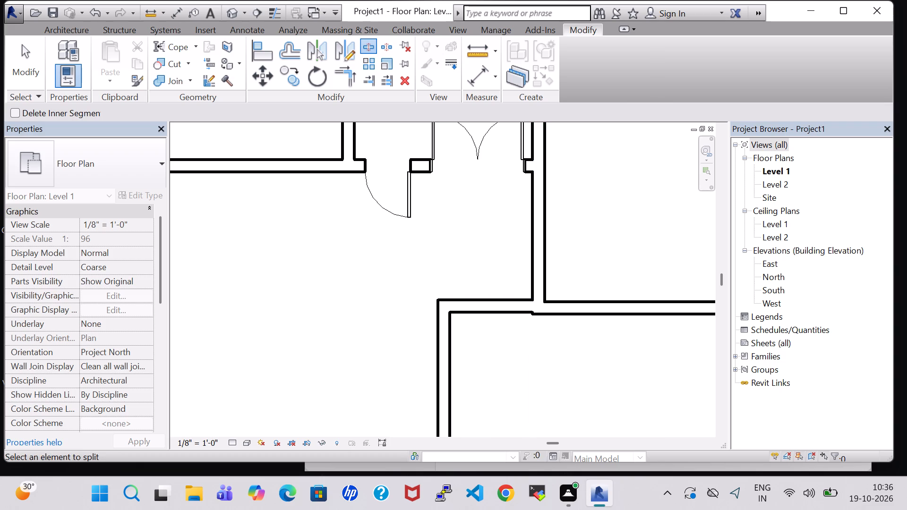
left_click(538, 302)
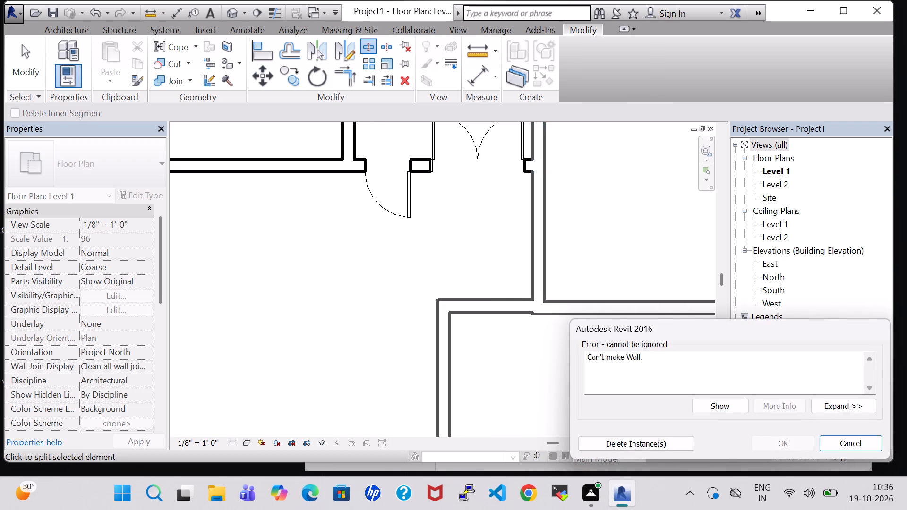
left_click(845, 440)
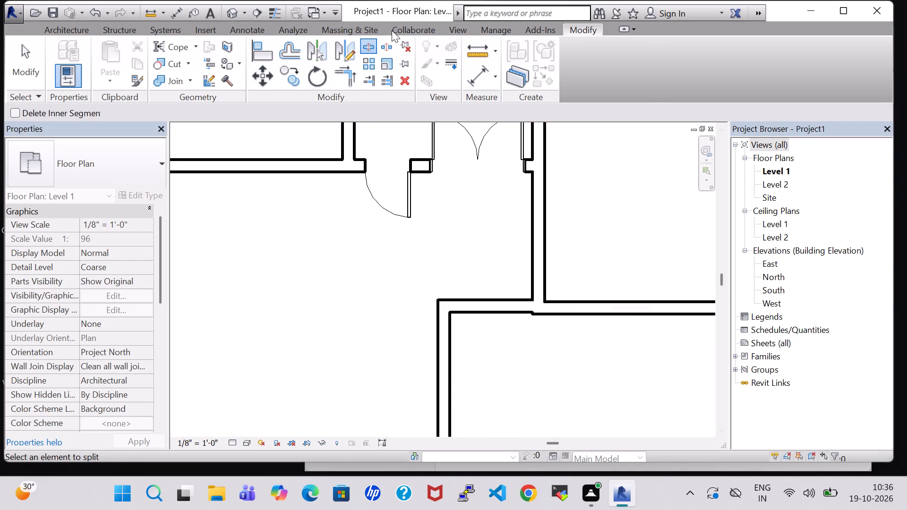
Split the short horizontal wall near its west corner with a 1" joint gap and delete the segment running east to the adjoining room.
left_click(388, 47)
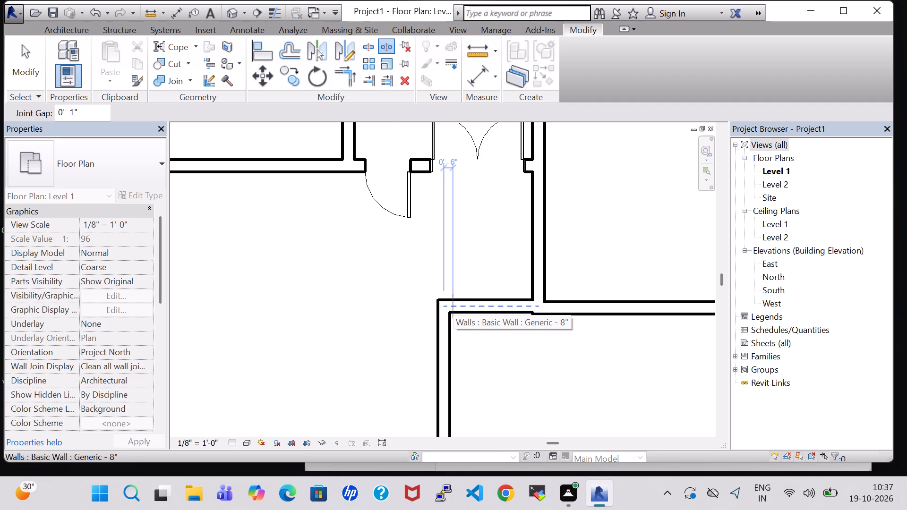
scroll(453, 306, "up", 5)
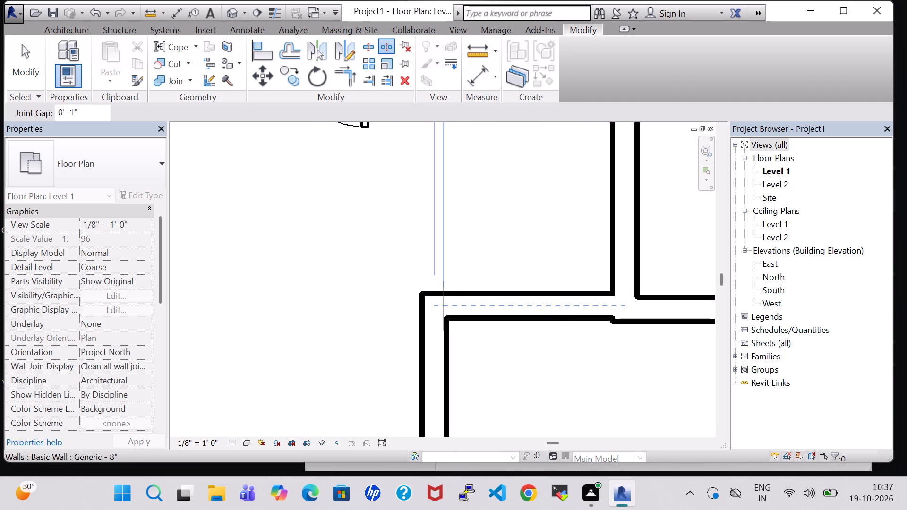
left_click(443, 306)
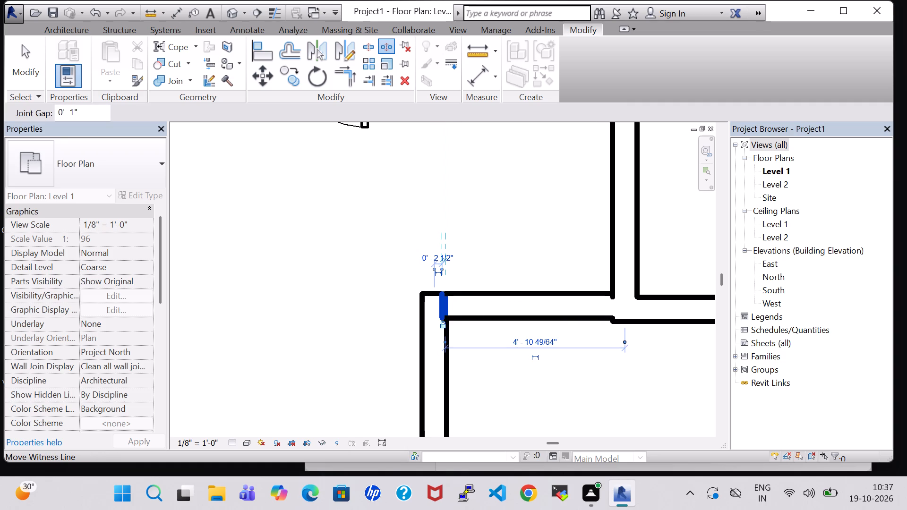
key("Escape")
key("Escape")
left_click(573, 320)
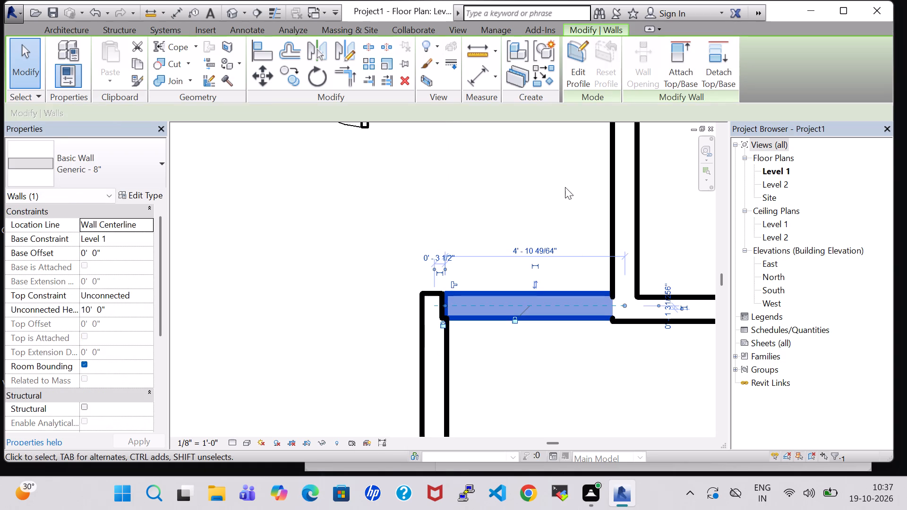
key("Delete")
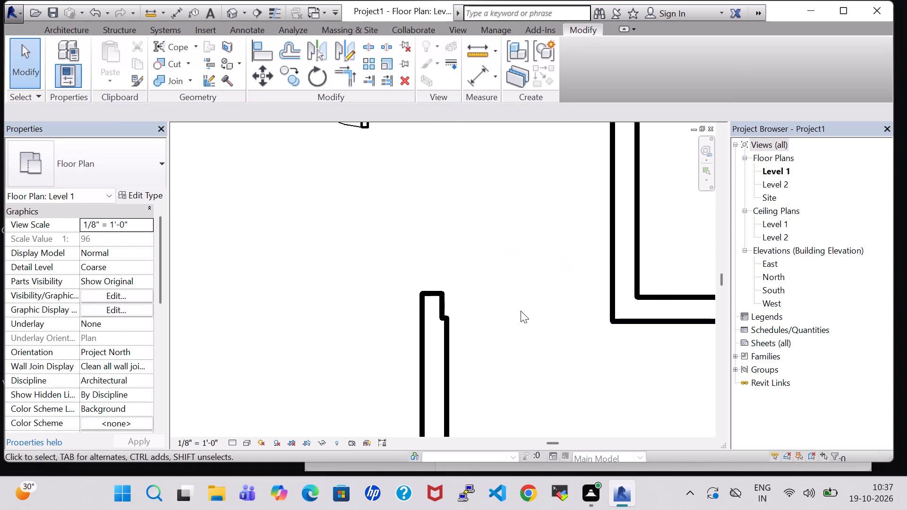
Delete the leftover wall stub at the north end of the vertical wall between the southwest and southeast rooms.
left_click(440, 302)
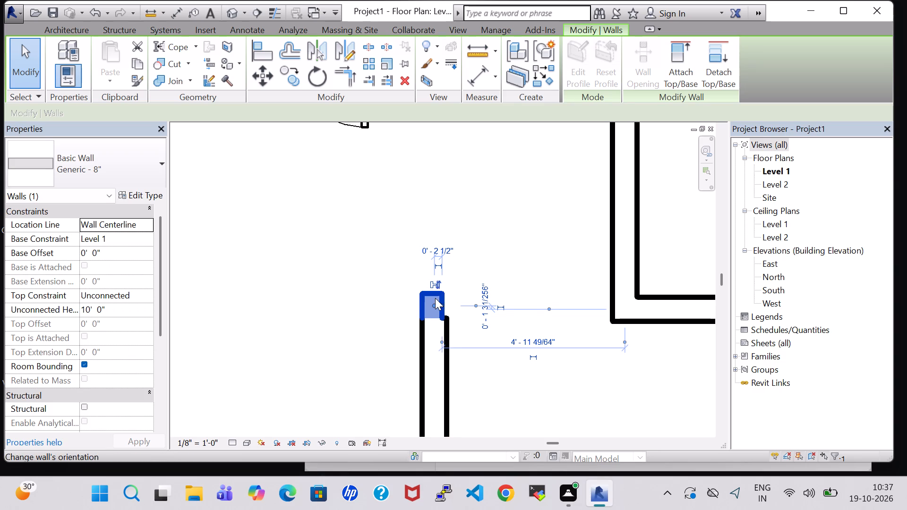
key("Right")
key("Right")
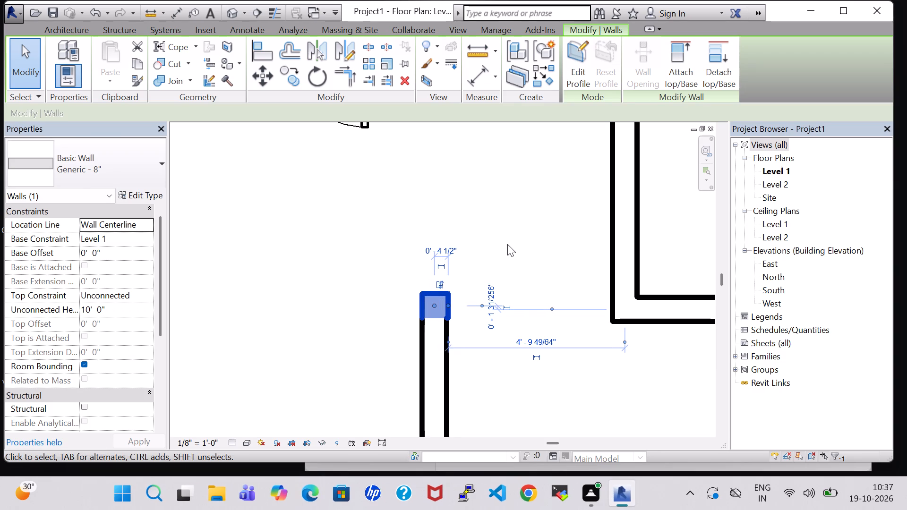
key("Delete")
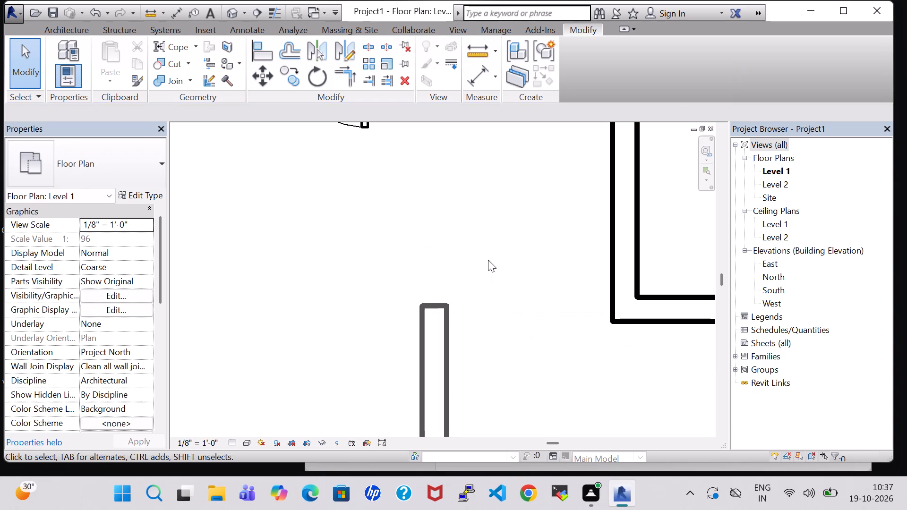
Nudge the vertical wall between the southwest and southeast rooms slightly north.
scroll(487, 297, "down", 7)
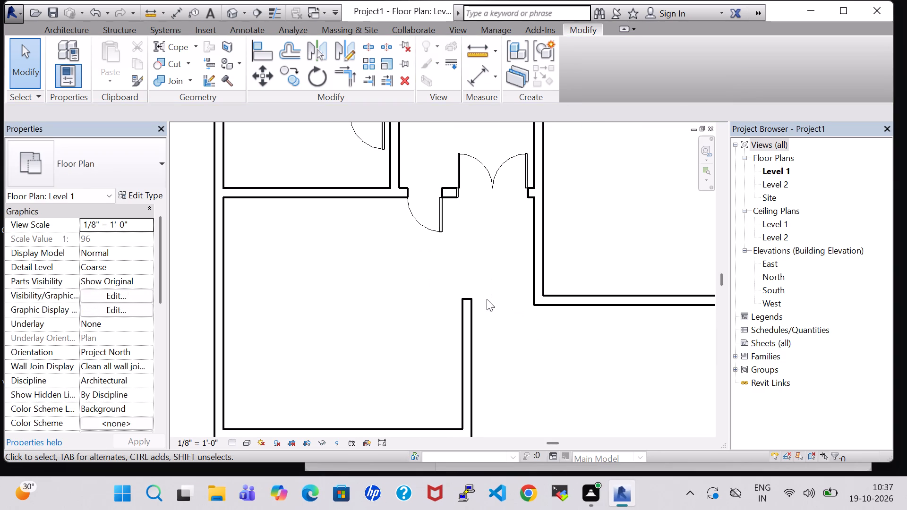
left_click(462, 299)
key("Up")
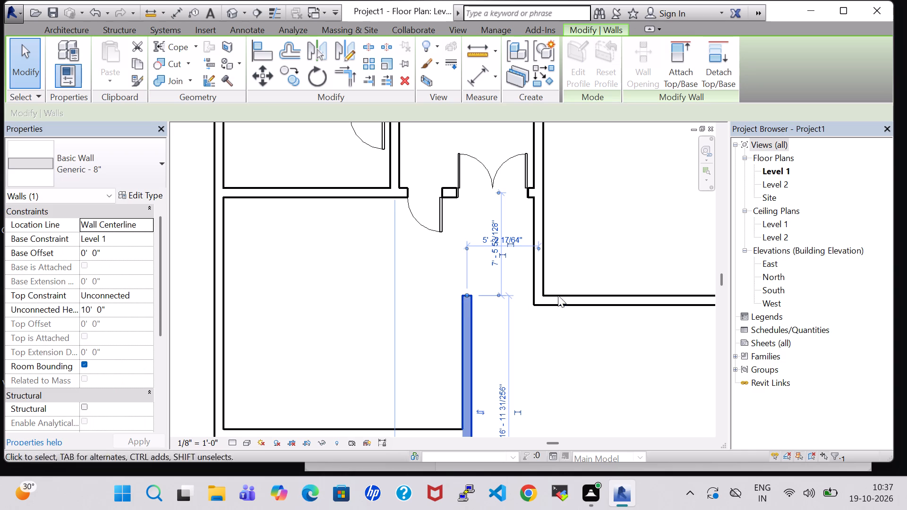
left_click(606, 254)
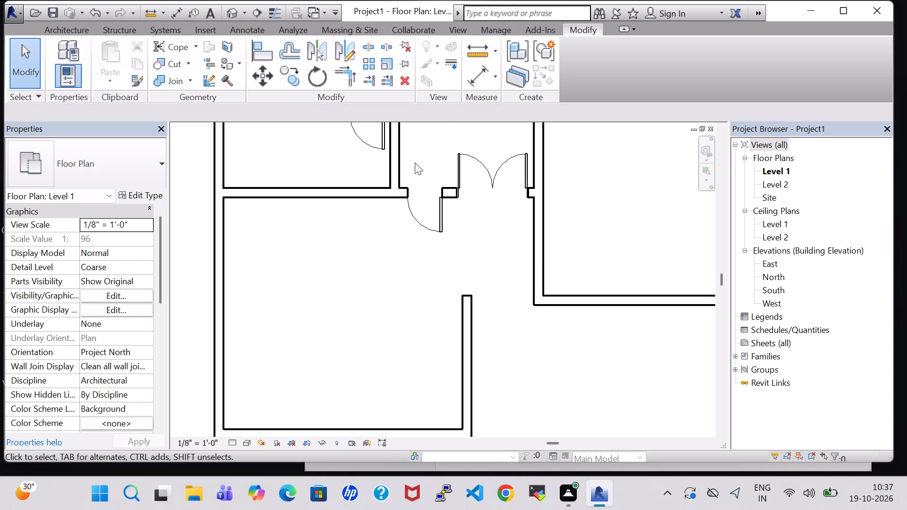
Draw a room separation line across the opening from the vertical wall's north end east to the adjoining room's wall.
left_click(81, 29)
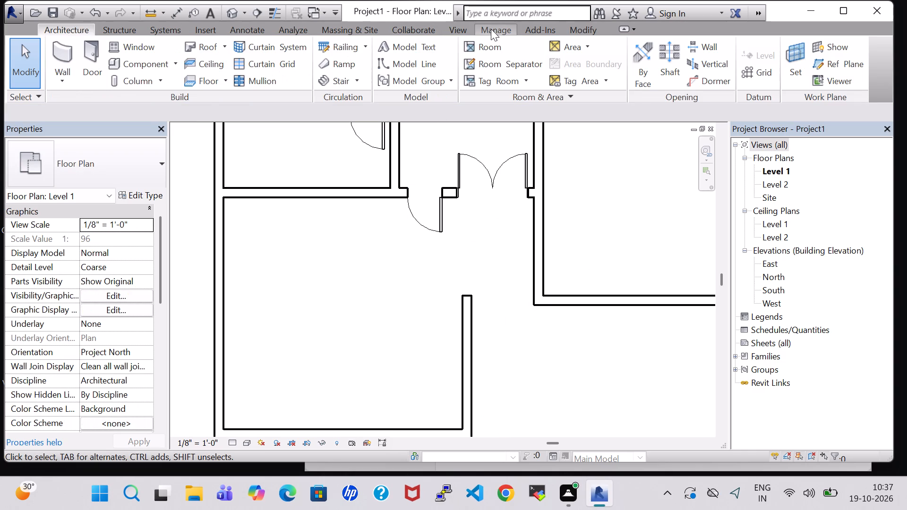
left_click(496, 66)
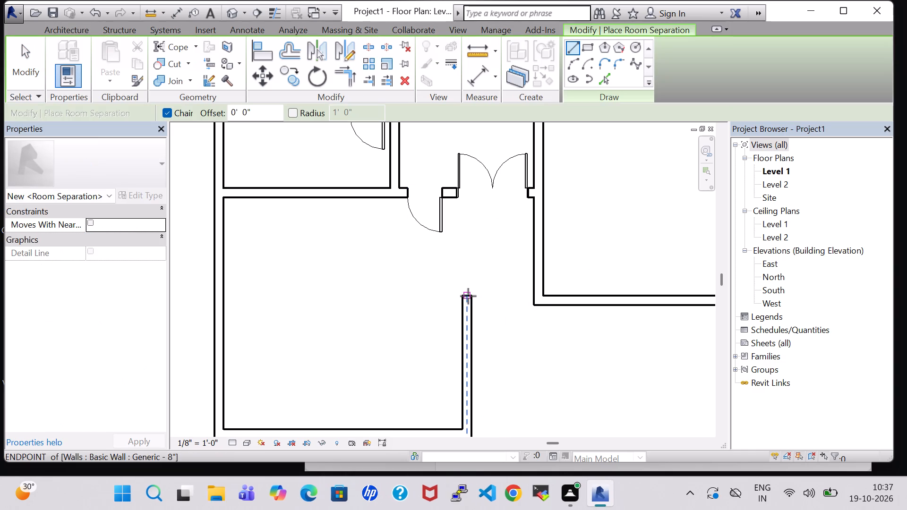
left_click(468, 296)
left_click(539, 291)
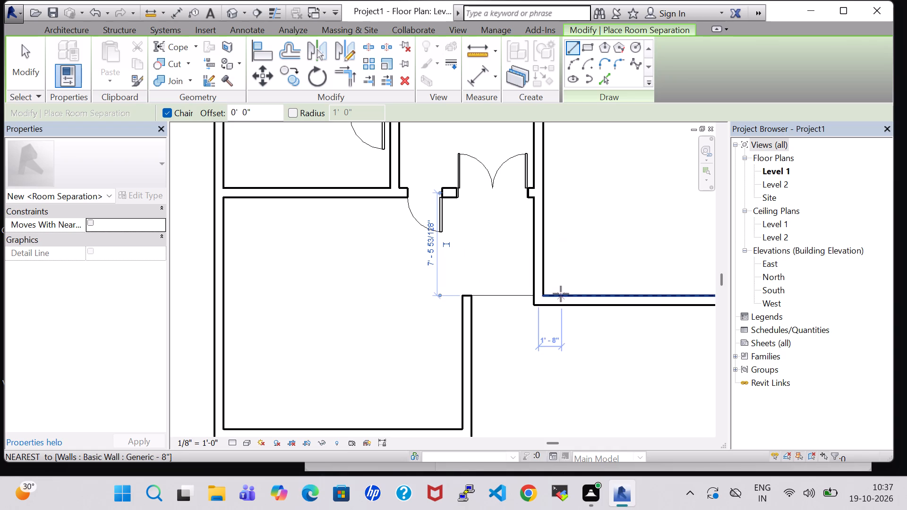
key("Escape")
key("Escape")
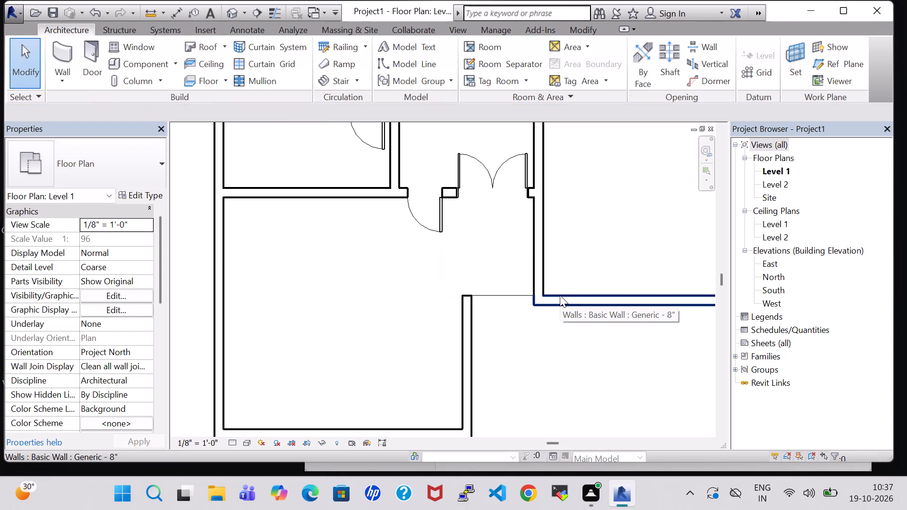
Nudge the horizontal wall between the southwest room and the small room below it about 8" north.
left_click(391, 425)
scroll(398, 363, "down", 3)
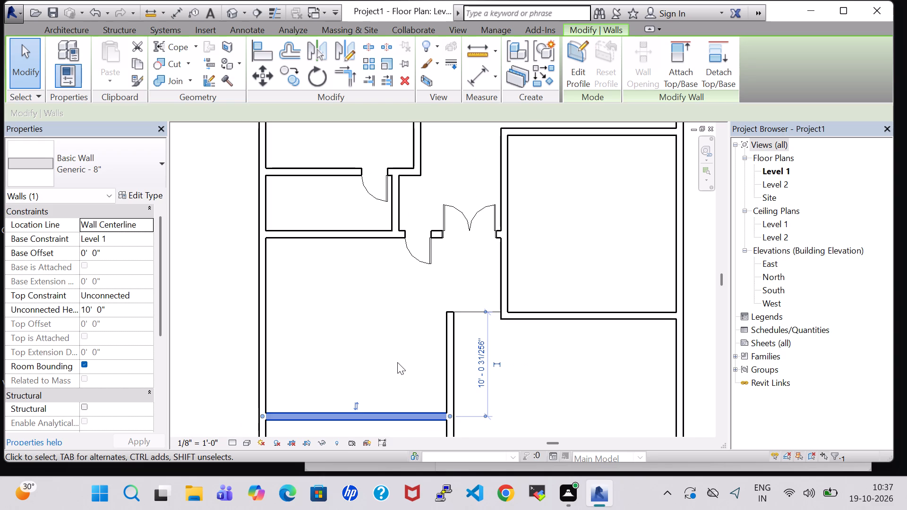
key("Up")
key("Up")
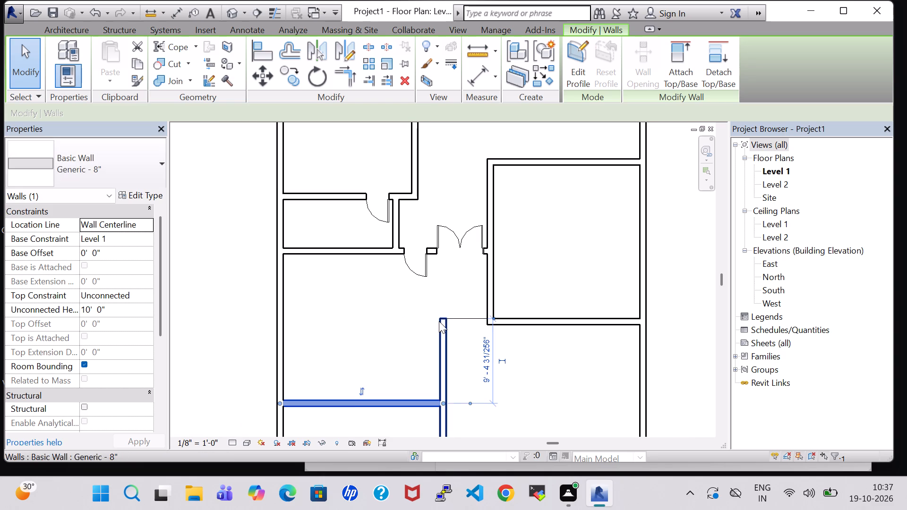
Nudge the vertical wall between the southwest and southeast rooms several increments north and a few increments west.
left_click(440, 321)
key("Up")
key("Up")
key("Up")
key("Up")
key("Up")
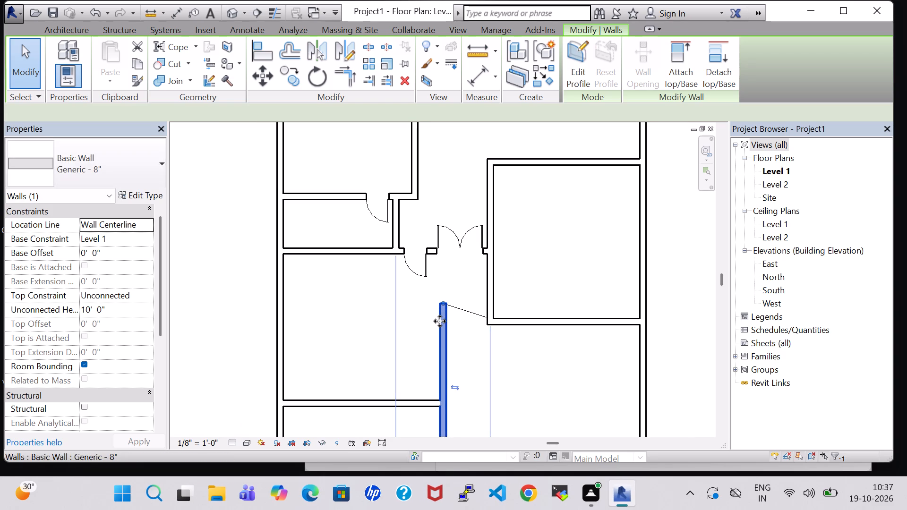
key("Left")
key("Left")
key("Left")
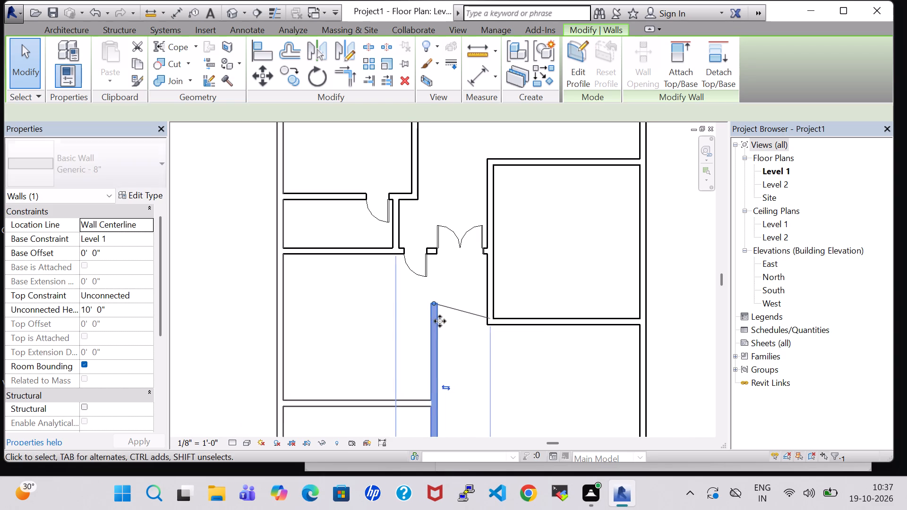
key("Up")
key("Up")
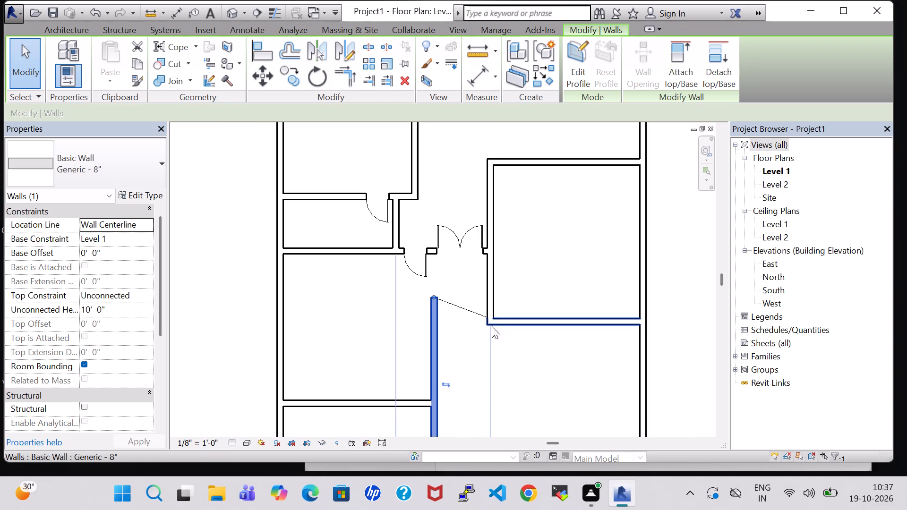
Nudge the east room's south wall north to about 14'-11" from its north wall, level with the neighbouring vertical wall's north end.
left_click(516, 322)
key("Up")
key("Up")
key("Up")
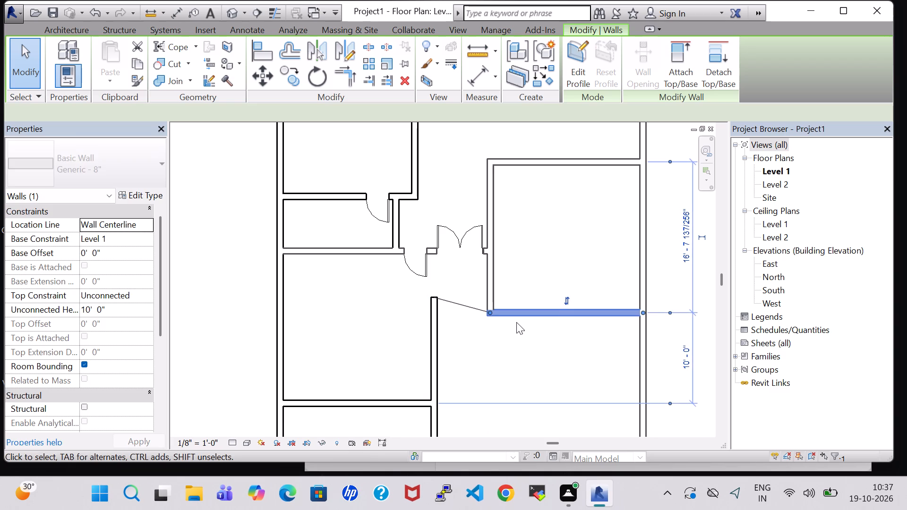
key("Up")
key("Up")
key("Up")
key("Up")
key("Up")
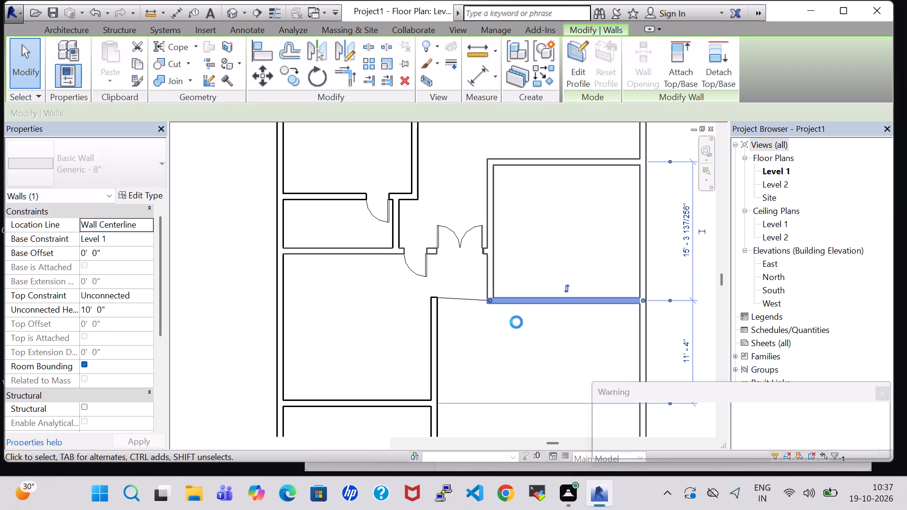
key("Up")
key("Down")
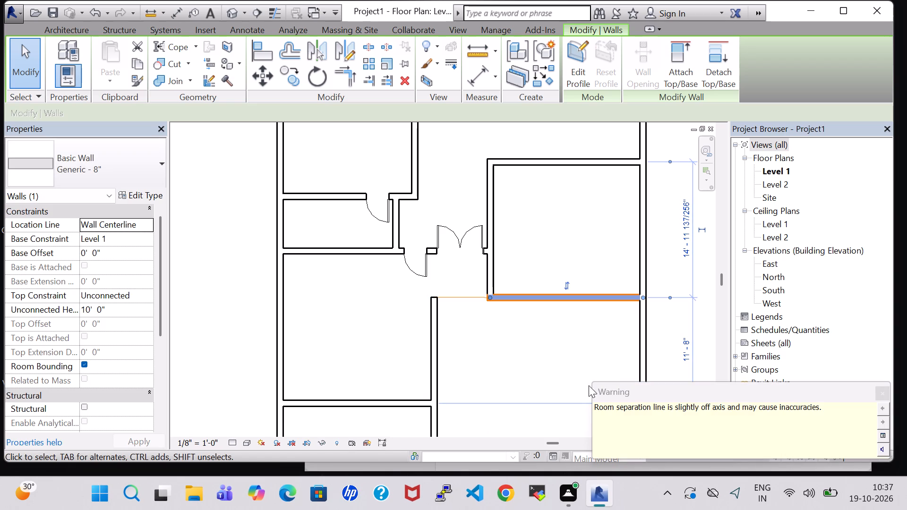
left_click(889, 390)
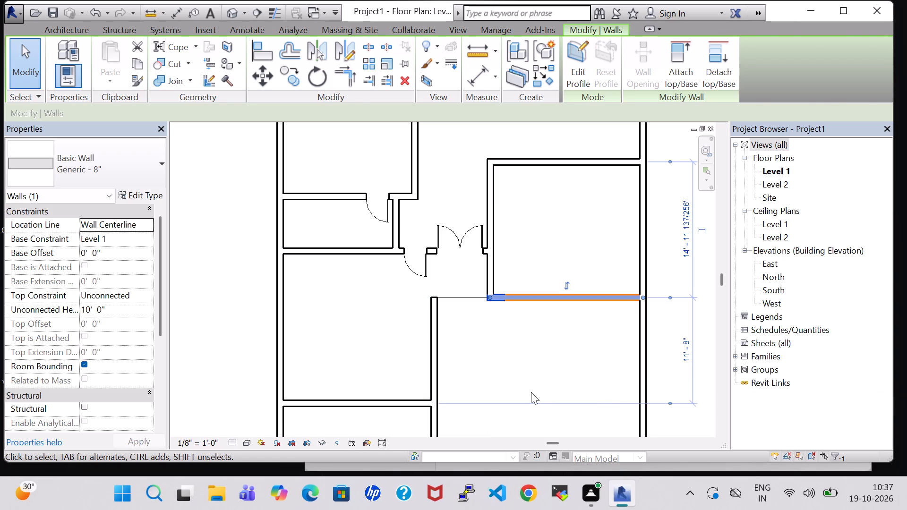
Replace the room separation line across the opening with a horizontal one about 6'-2" long, from the vertical wall's north end to the east room's wall.
left_click(531, 392)
left_click(464, 299)
key("Delete")
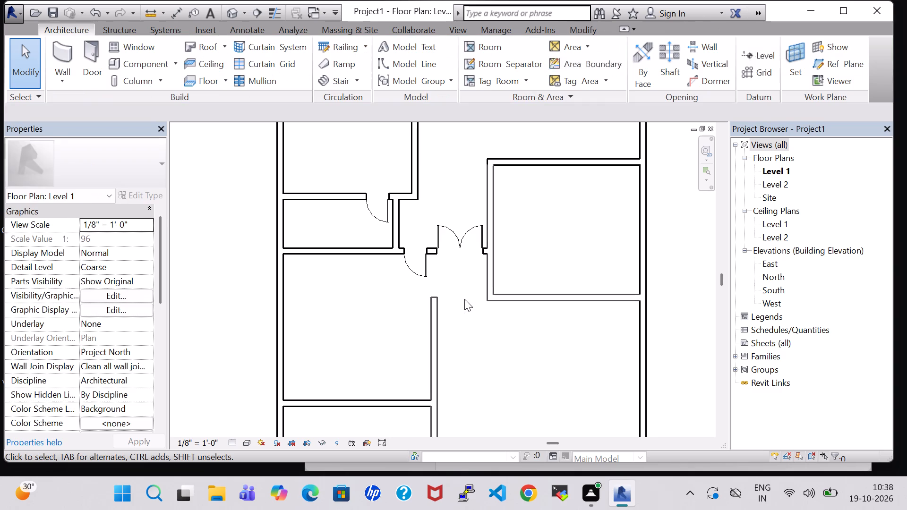
left_click(489, 63)
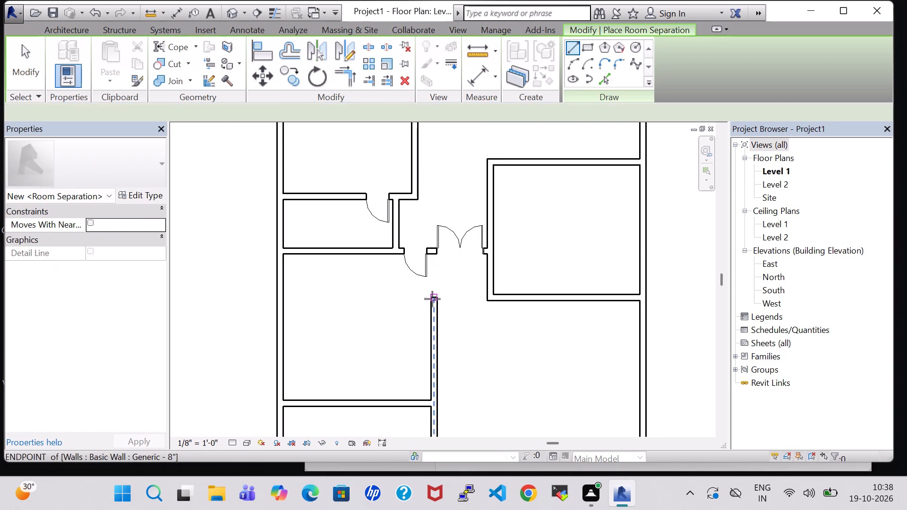
left_click(432, 297)
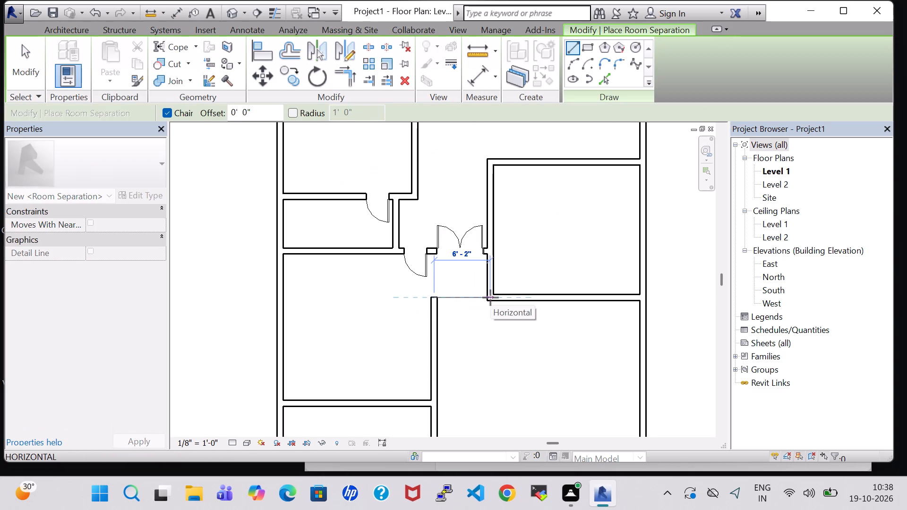
left_click(490, 297)
key("Escape")
key("Escape")
Nudge the southern exterior wall about 3'-4" north.
scroll(518, 336, "down", 2)
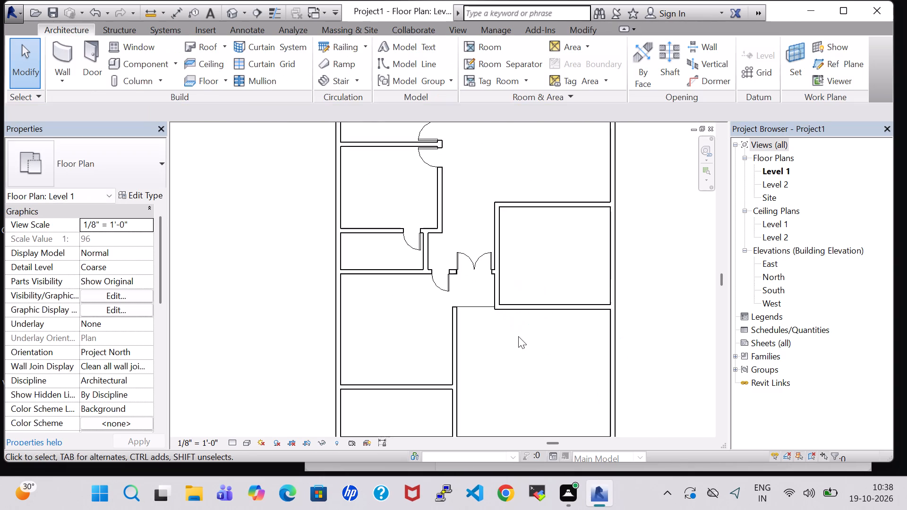
scroll(518, 336, "down", 3)
left_click(529, 400)
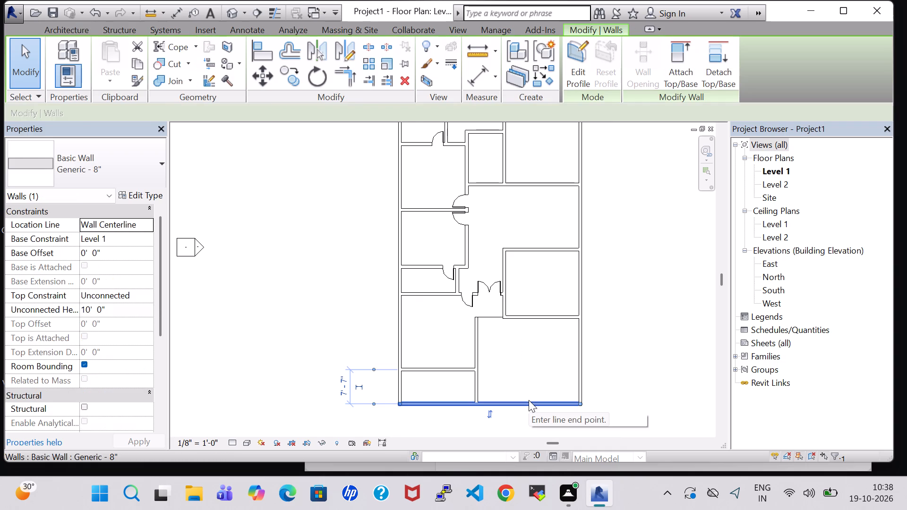
key("Up")
key("Up")
key("Up")
key("Up")
key("Up")
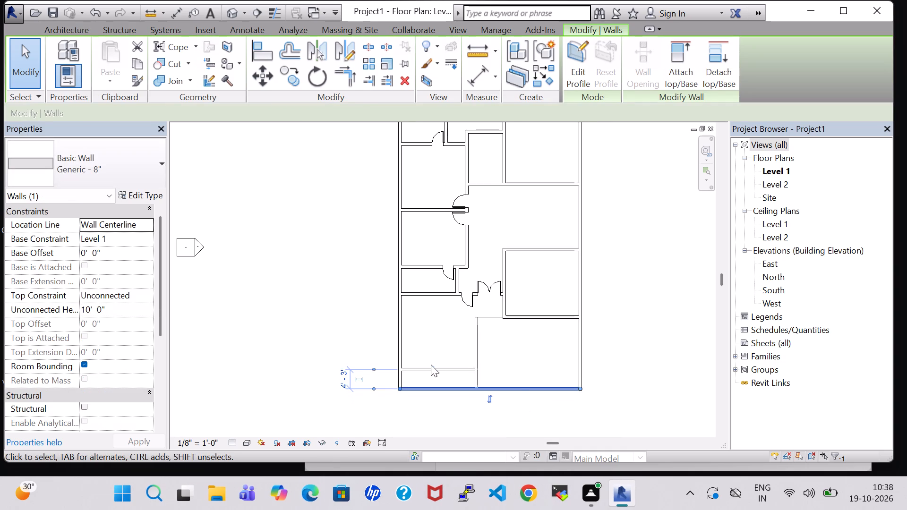
Nudge the horizontal wall between the southwest room and the small room below it north to about 5'-7" from the southern exterior wall.
left_click(434, 366)
key("Up")
key("Up")
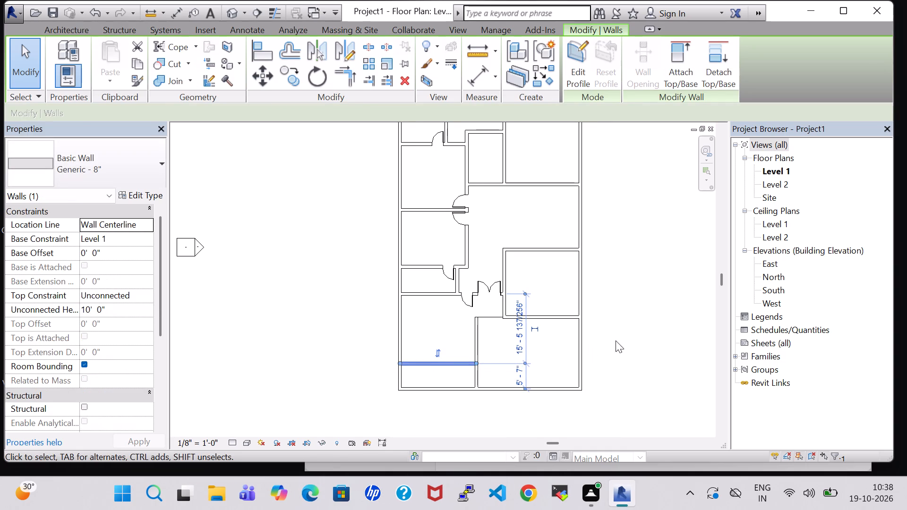
key("Up")
left_click(627, 338)
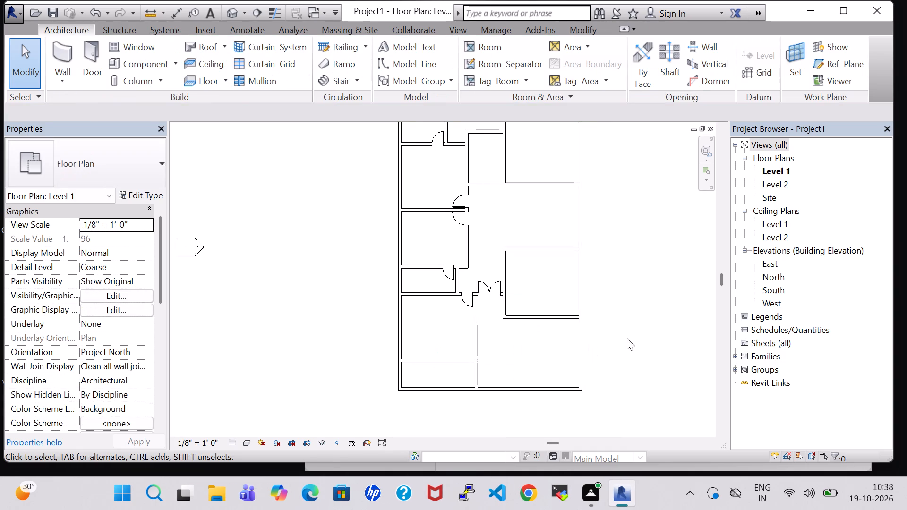
left_click(448, 357)
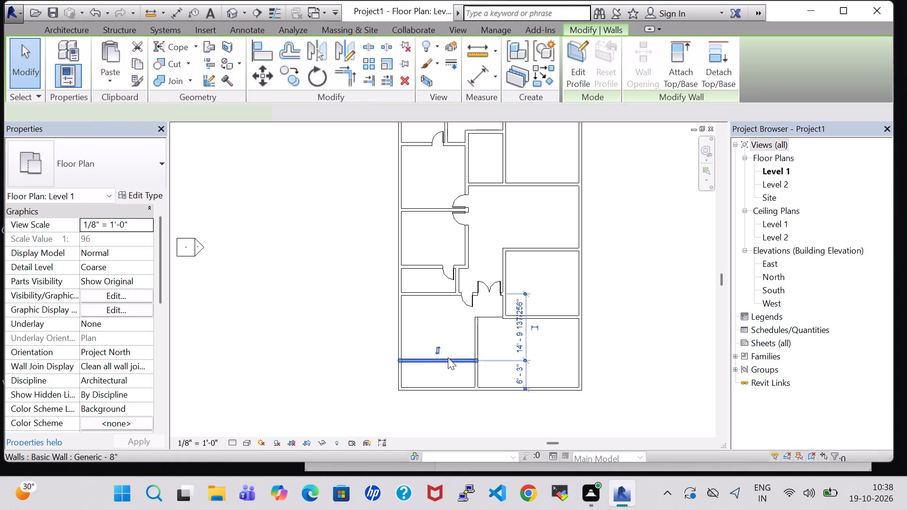
key("Down")
left_click(637, 341)
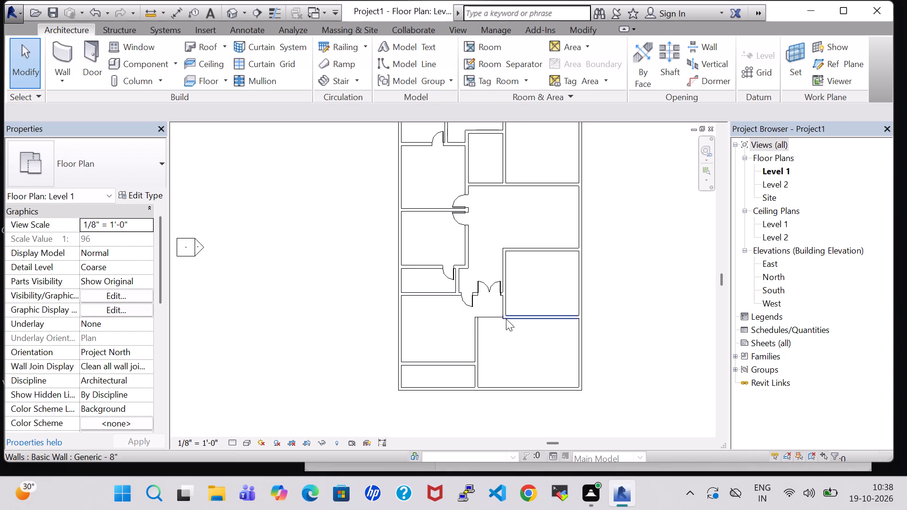
Place a Single-Flush 34" x 84" door in the east room's west wall, about 2'-1" from its north wall, swinging into the room.
left_click(95, 52)
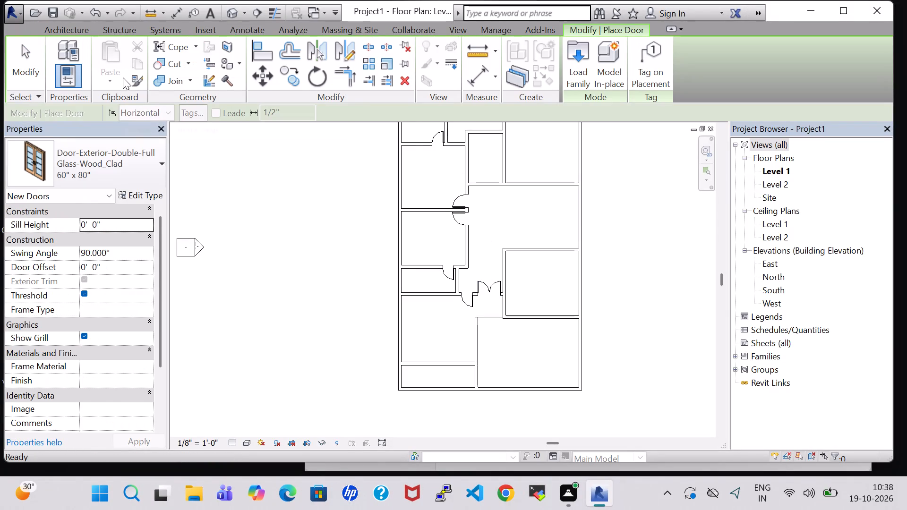
left_click(111, 152)
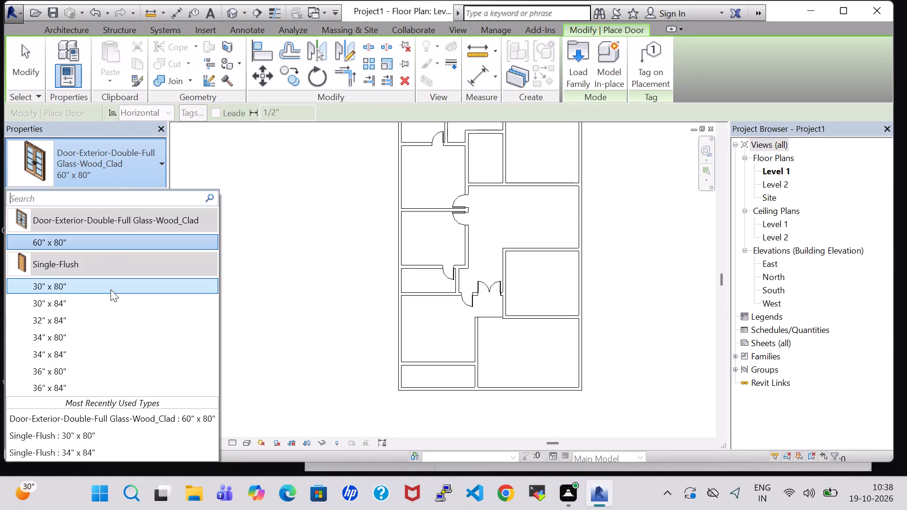
left_click(128, 349)
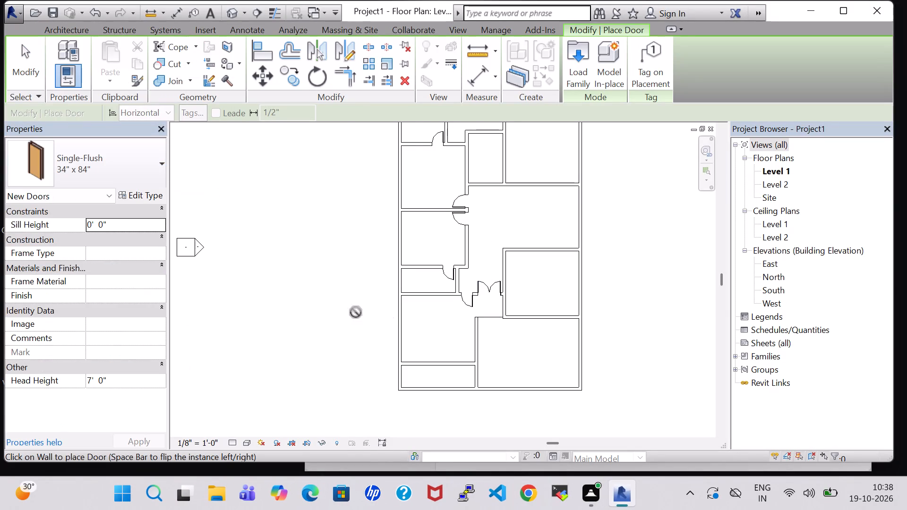
scroll(502, 262, "up", 2)
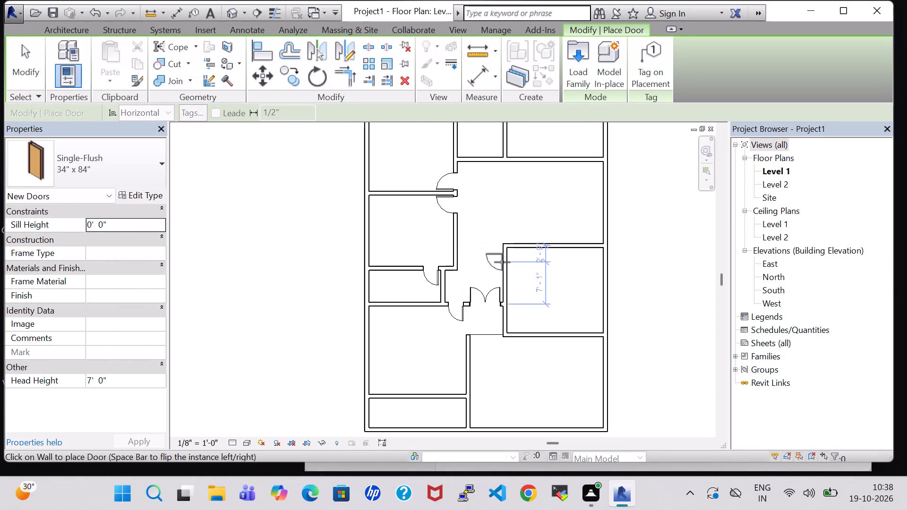
key("space")
scroll(511, 262, "up", 6)
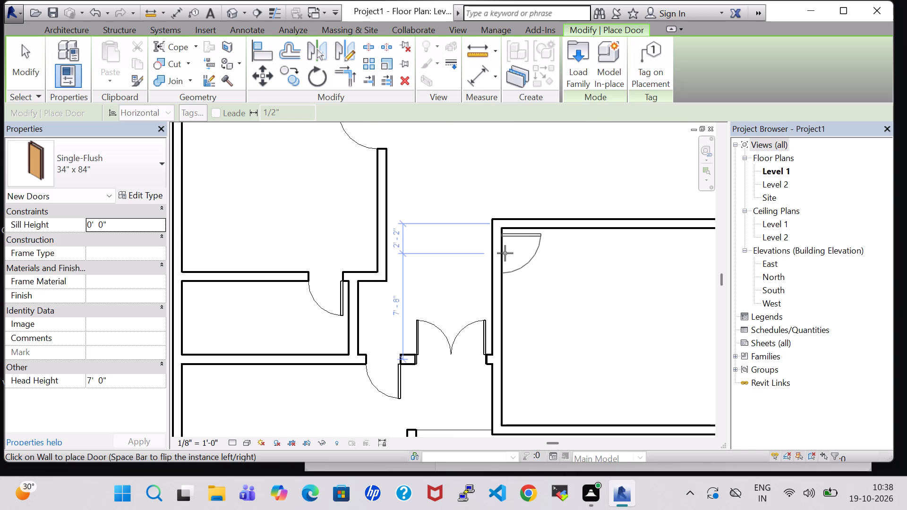
left_click(505, 252)
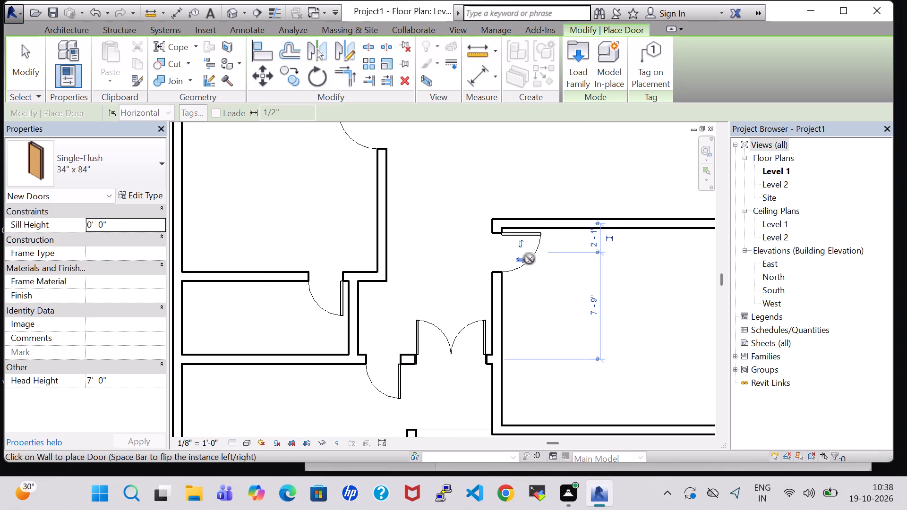
key("Escape")
key("Escape")
Place a Single-Flush 34" x 84" door in the northeast room's south wall beside its southwest corner, hinged on the west and swinging inward.
scroll(529, 259, "down", 5)
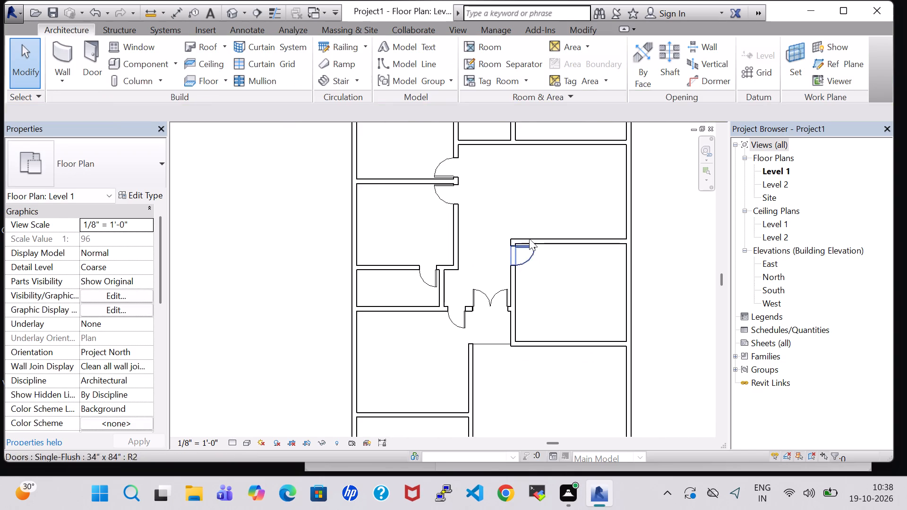
scroll(529, 218, "down", 2)
middle_click_drag(532, 212, 539, 283)
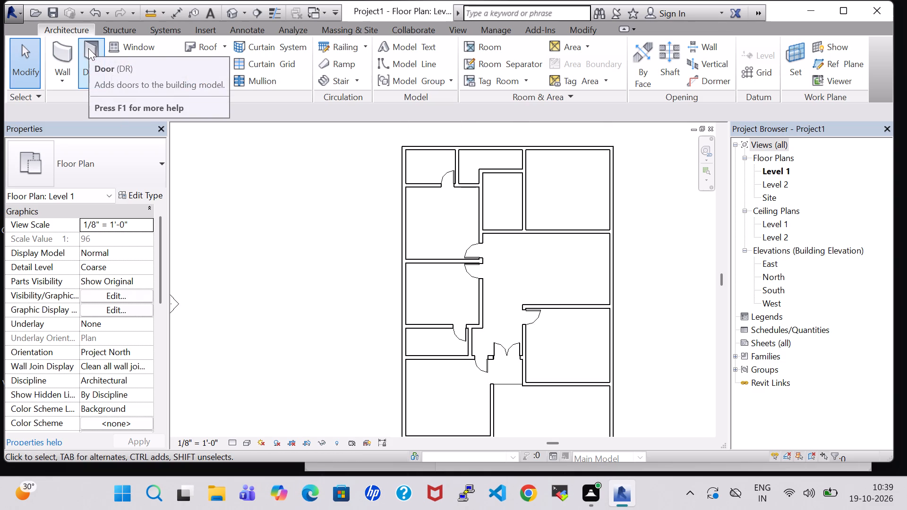
left_click(88, 48)
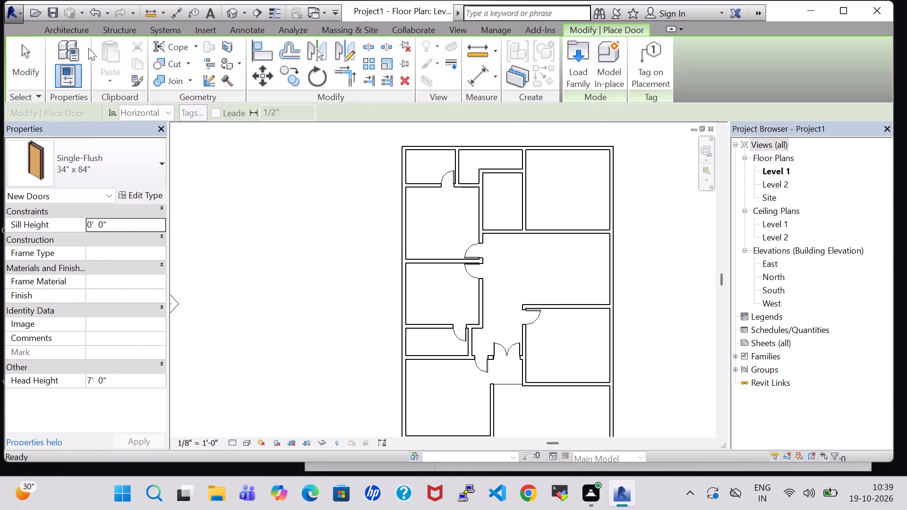
left_click(121, 161)
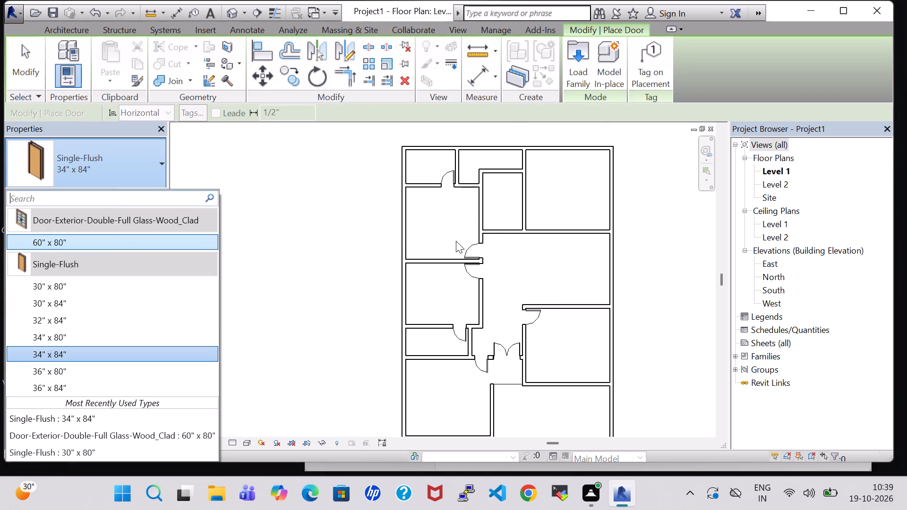
left_click(94, 169)
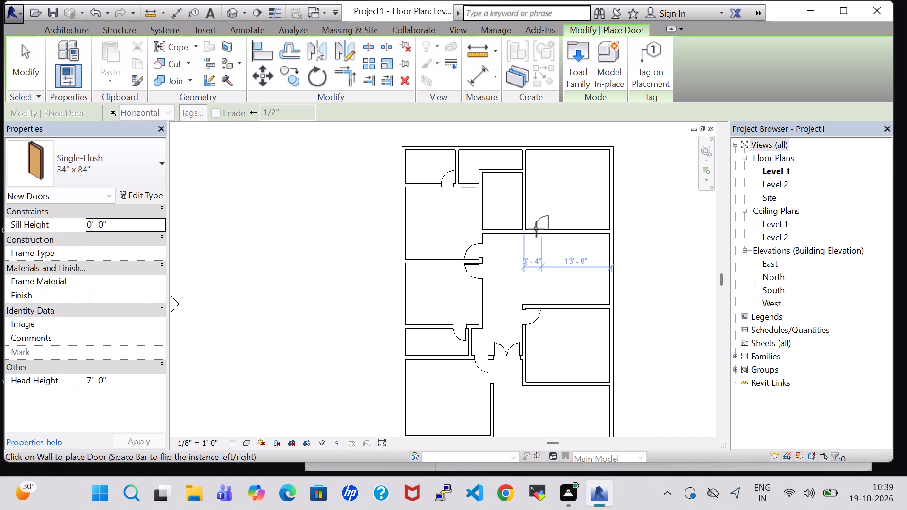
key("space")
scroll(536, 229, "up", 3)
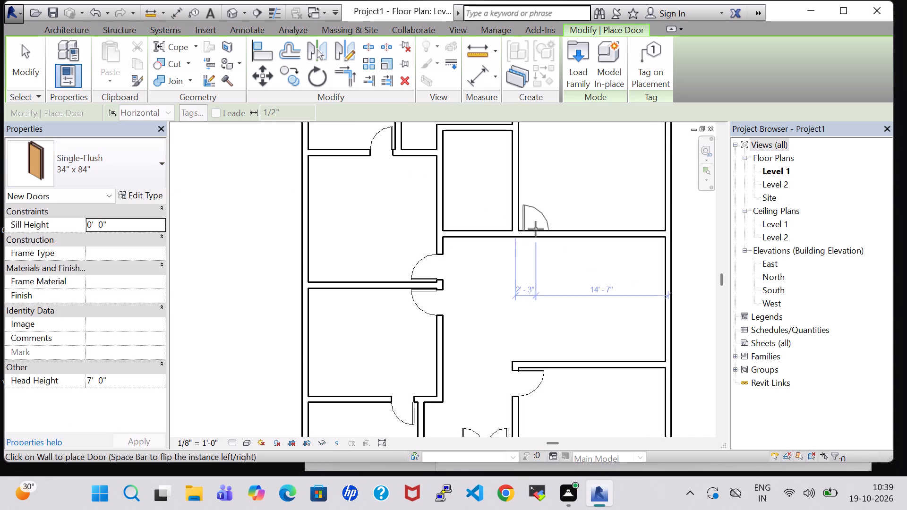
scroll(536, 229, "up", 5)
left_click(532, 229)
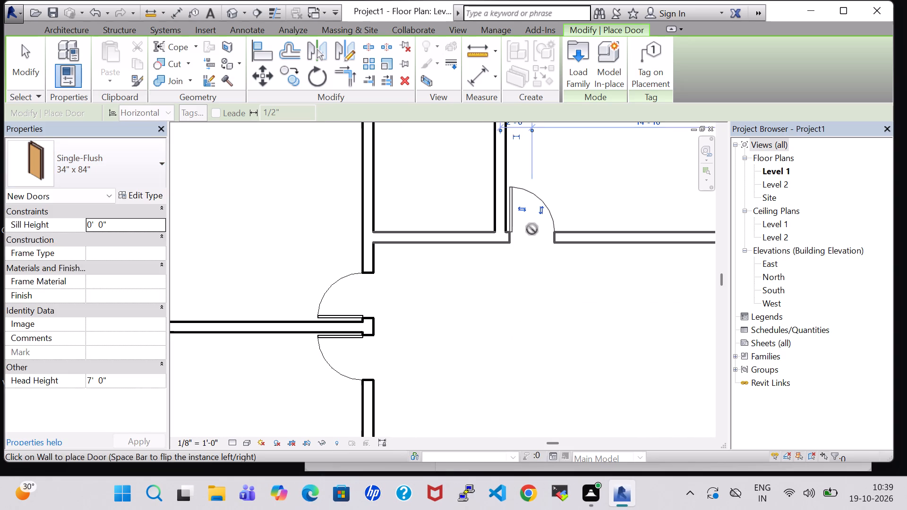
key("Escape")
key("Escape")
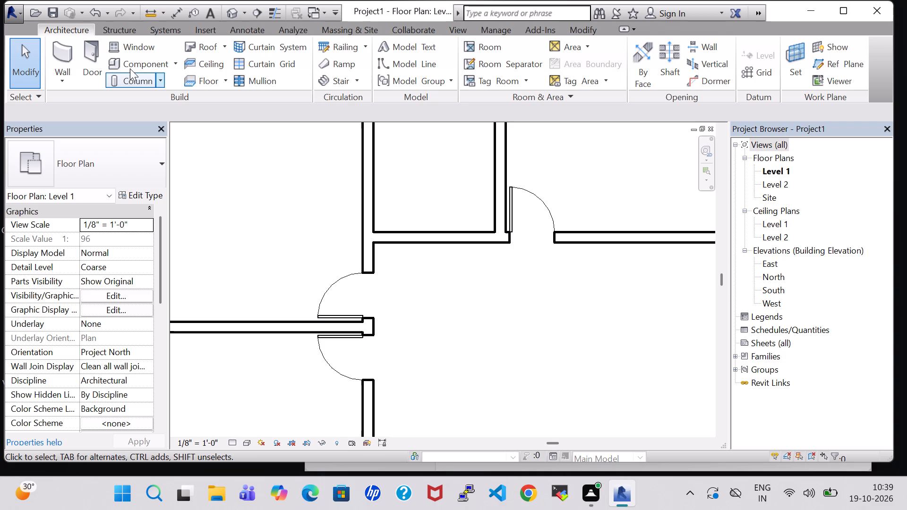
Place a Single-Flush 30" x 80" door in the adjacent small room's south wall, about 1'-10" from its east wall, swinging inward.
left_click(88, 67)
left_click(104, 152)
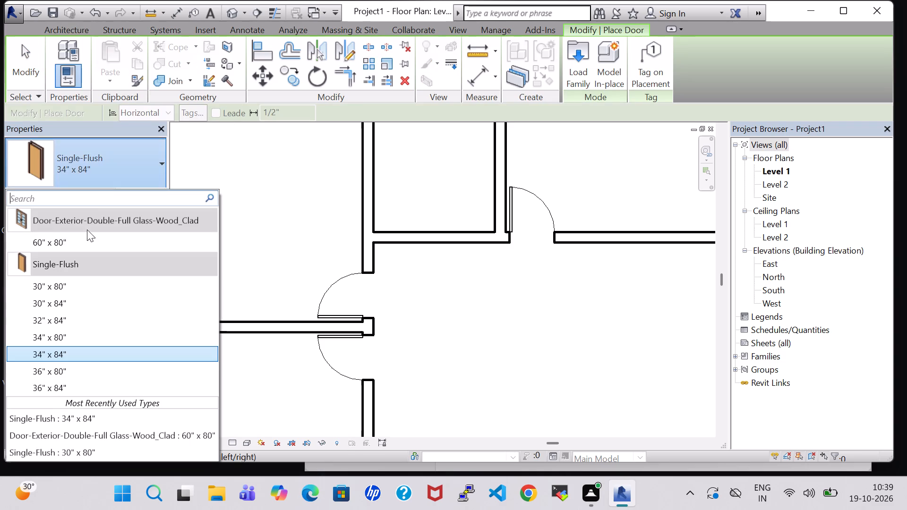
left_click(88, 283)
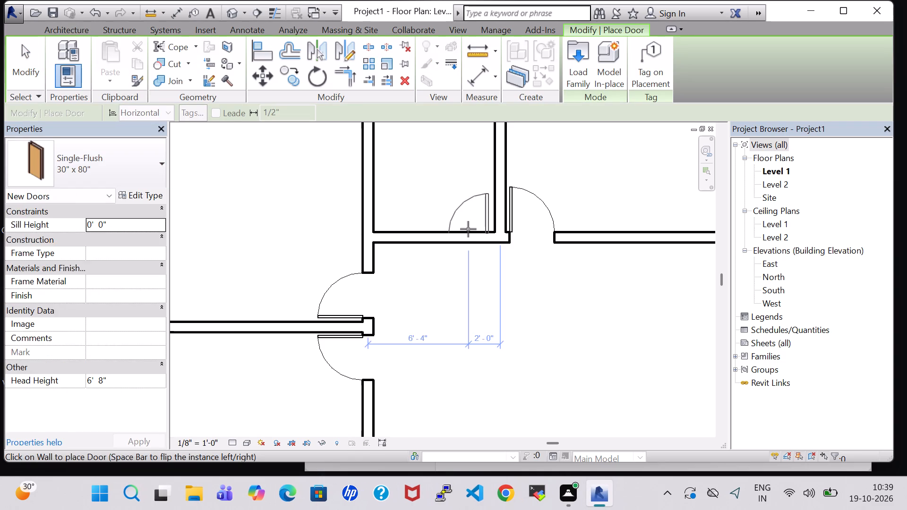
scroll(468, 229, "up", 4)
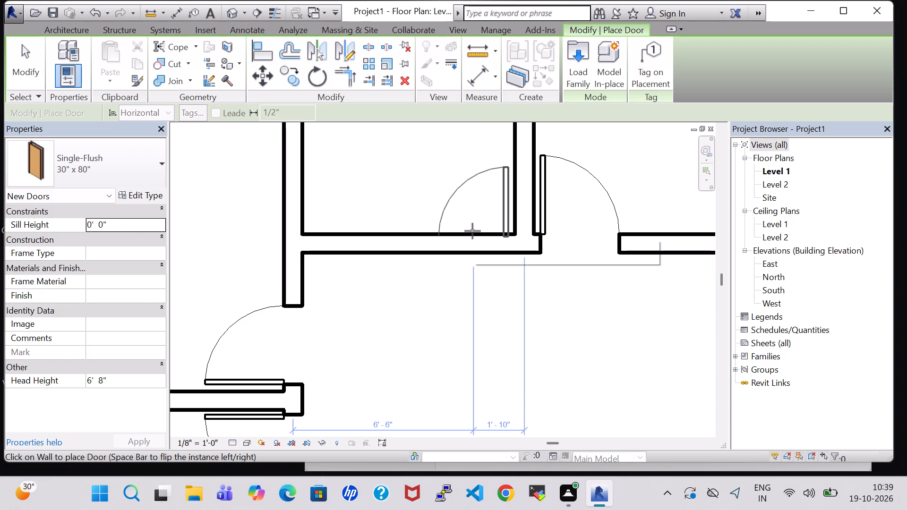
left_click(472, 231)
scroll(457, 198, "down", 8)
key("Escape")
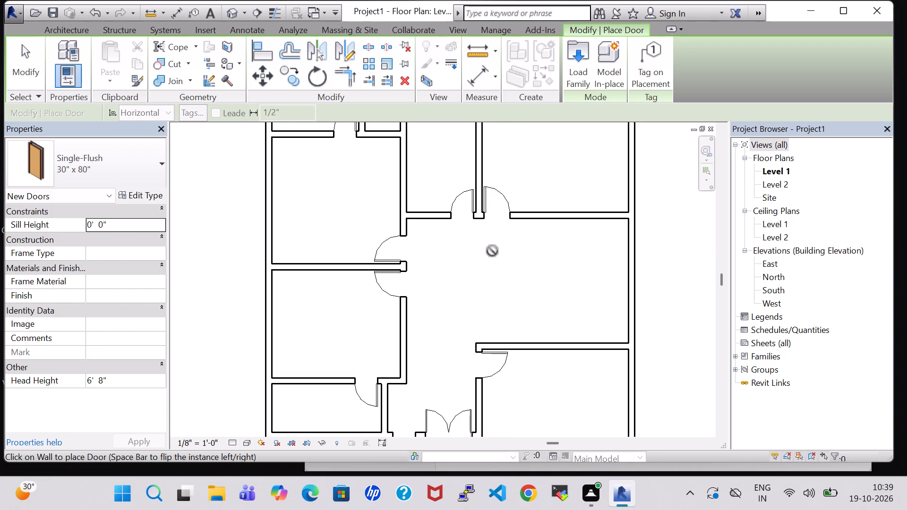
key("Escape")
Load the Casement 3x3 with Trim window family from the Windows folder of the US Imperial library.
scroll(492, 251, "down", 4)
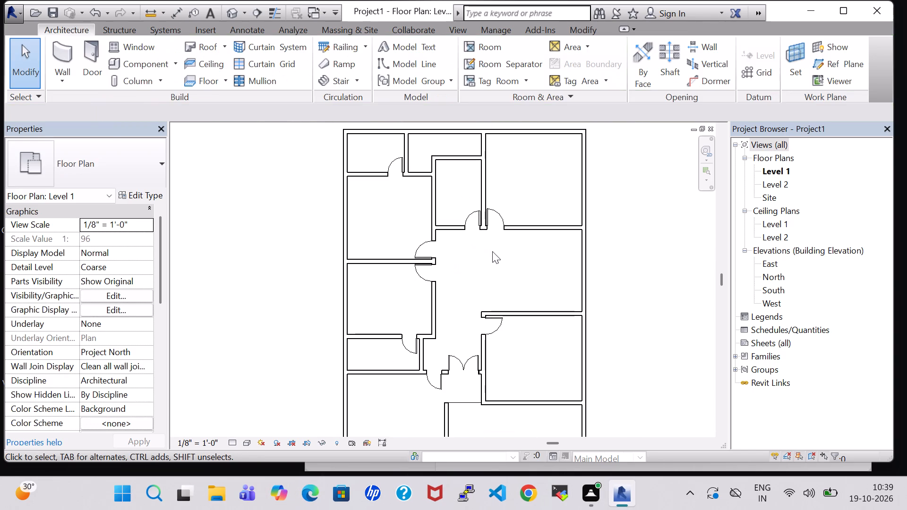
middle_click(484, 229)
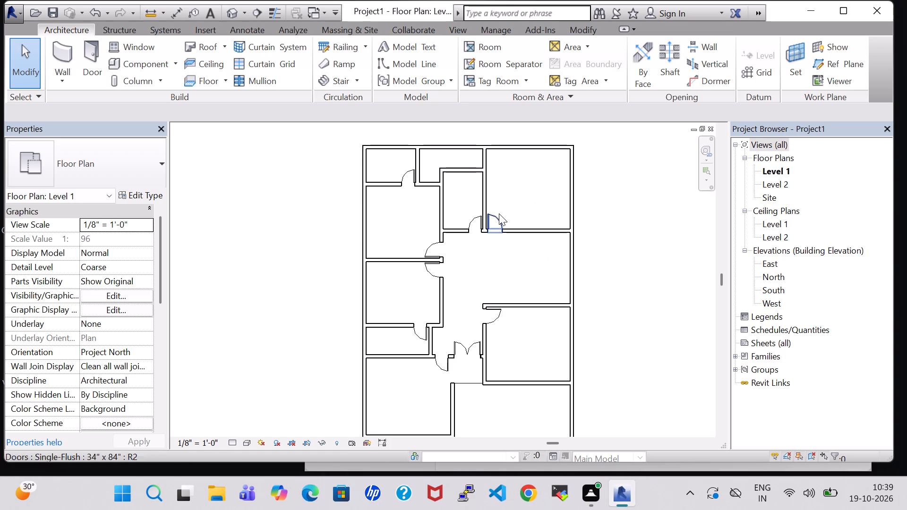
left_click(137, 42)
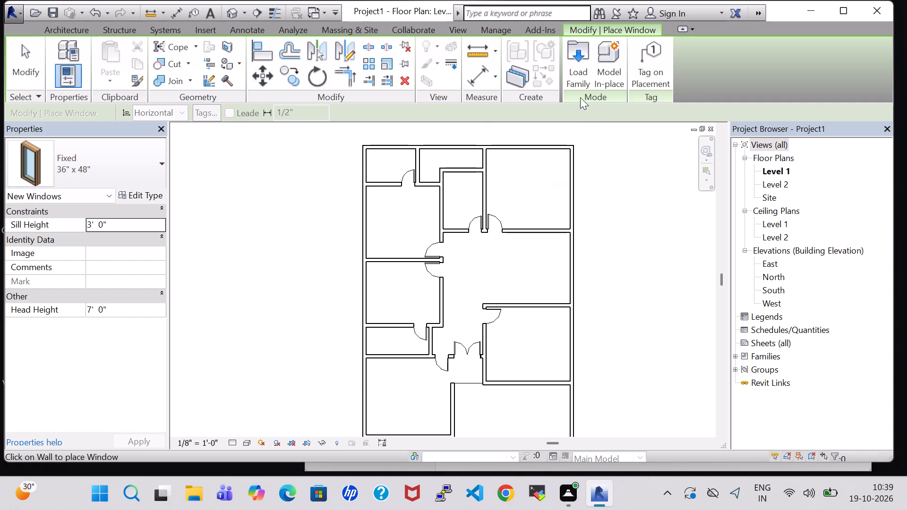
left_click(572, 72)
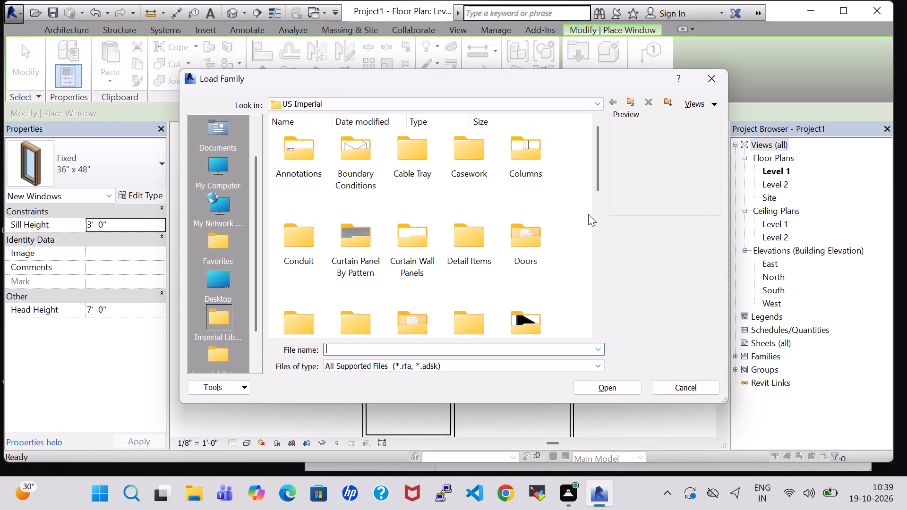
left_click(524, 311)
key("w")
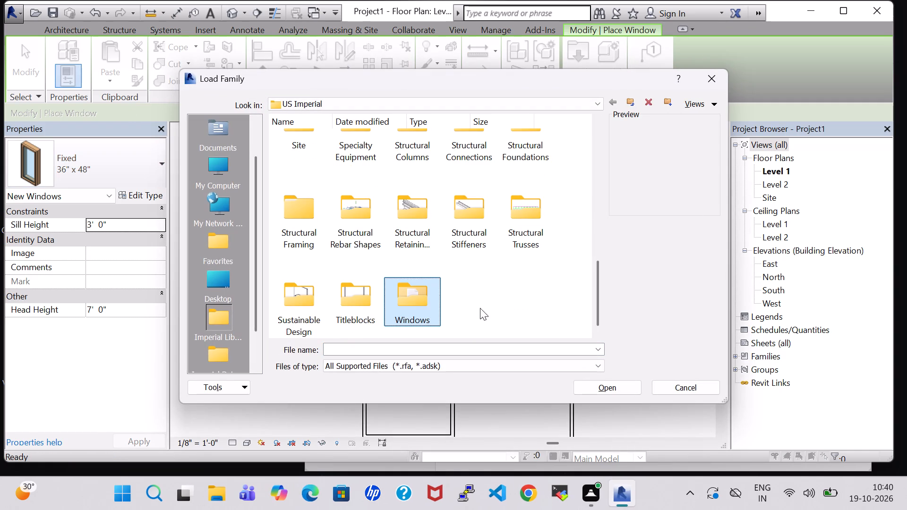
double_click(418, 299)
left_click(399, 168)
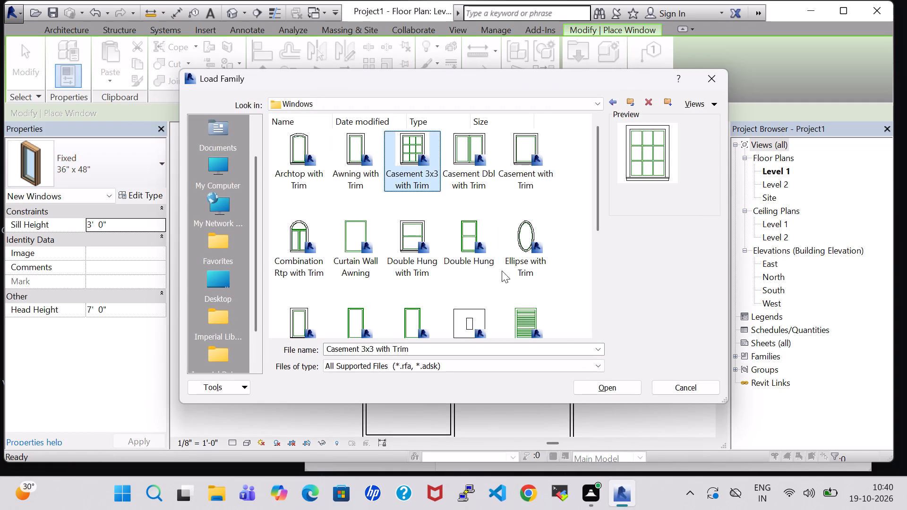
left_click(592, 383)
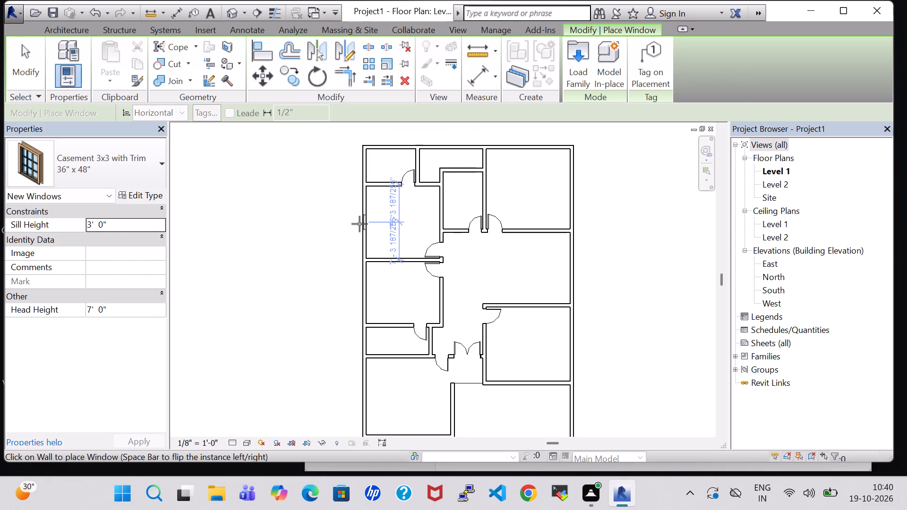
Place Casement 3x3 with Trim 36" x 48" windows centred in the three large west rooms' exterior walls, plus one in the southwest room's south wall.
left_click(359, 223)
left_click(363, 294)
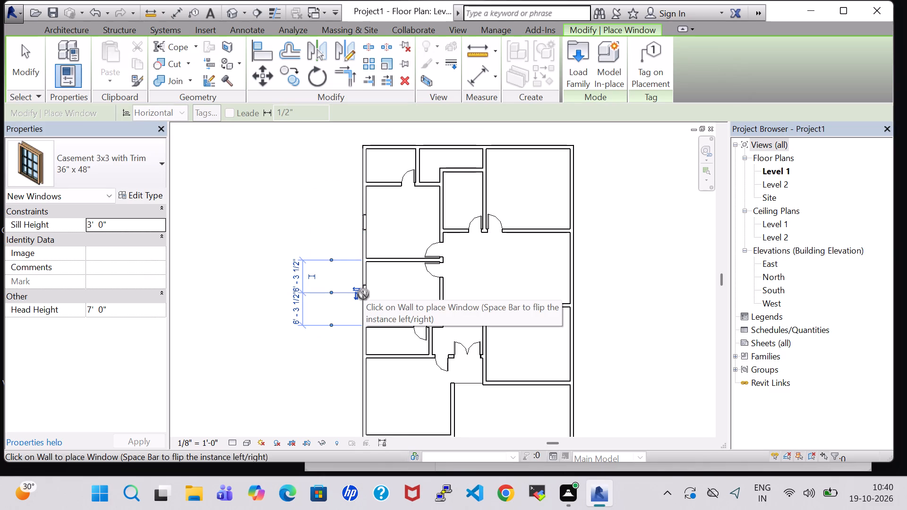
middle_click_drag(364, 385, 365, 359)
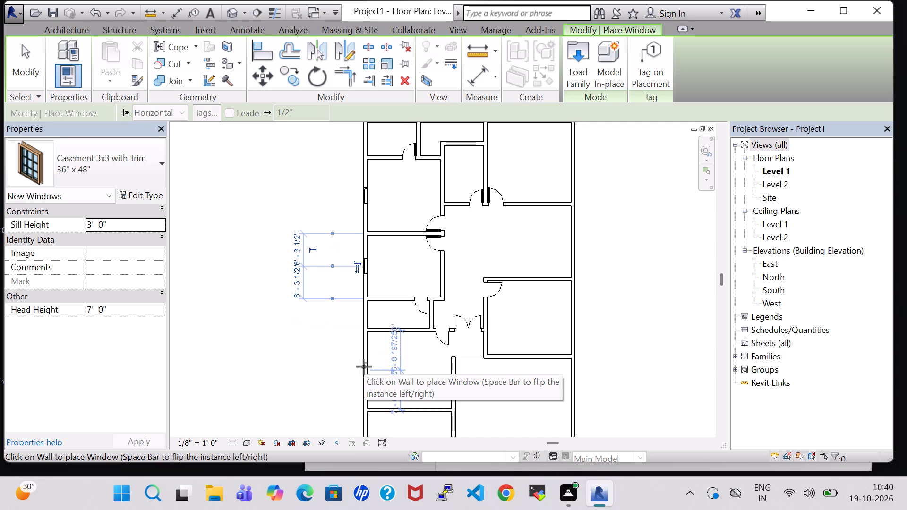
left_click(364, 367)
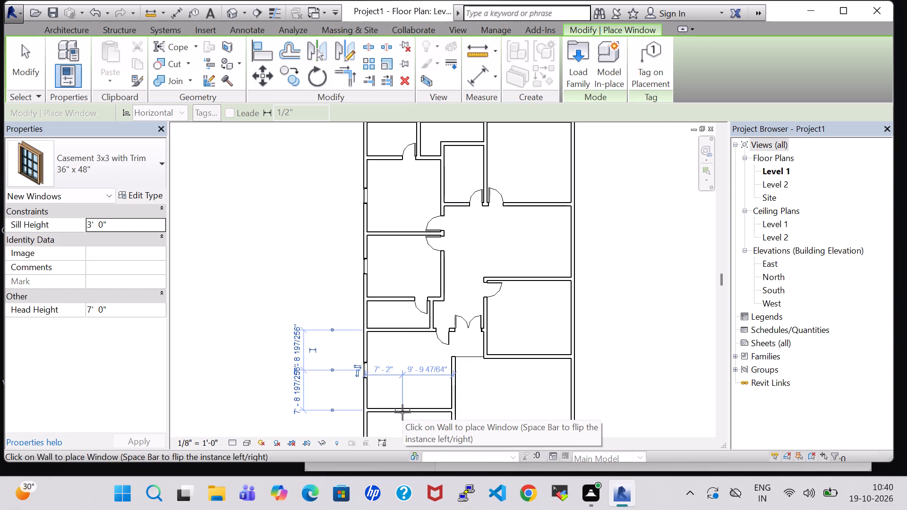
left_click(410, 412)
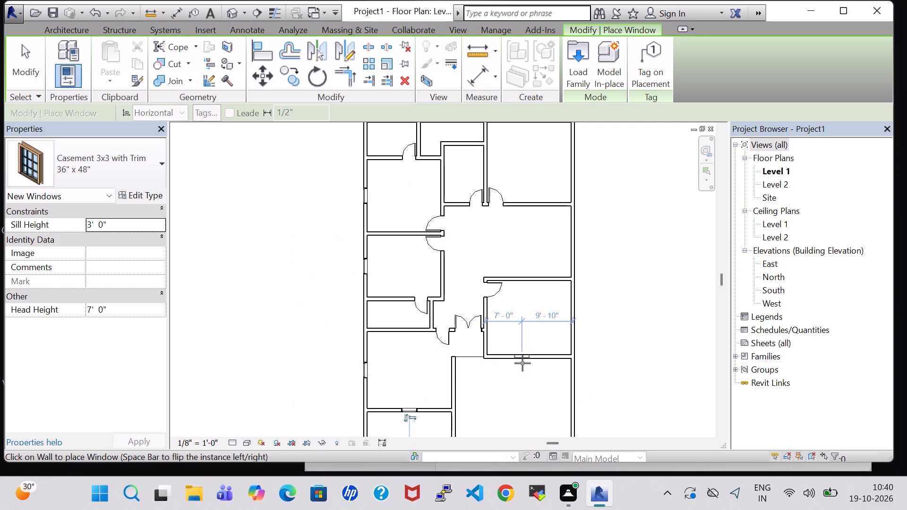
Place casement windows in the east room's south wall about 7'-1" from its west wall, and centred in the east walls of that room and the hall.
left_click(522, 363)
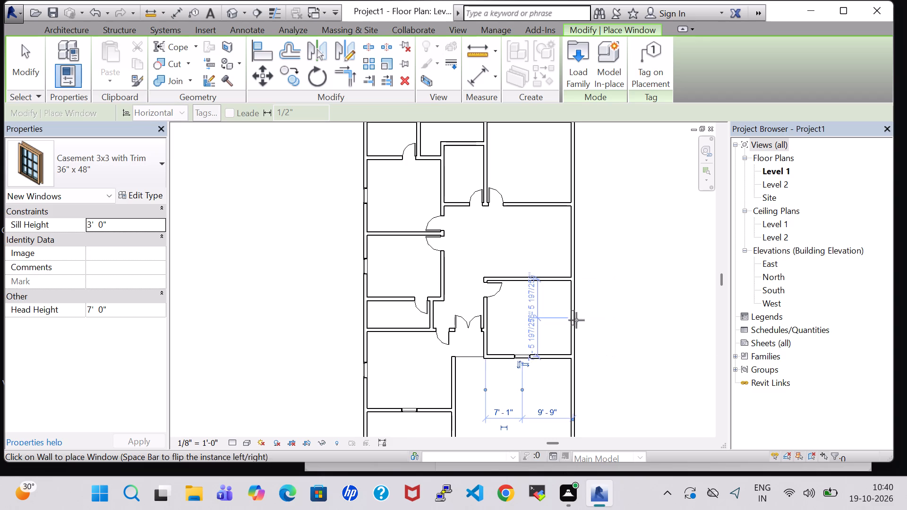
left_click(577, 320)
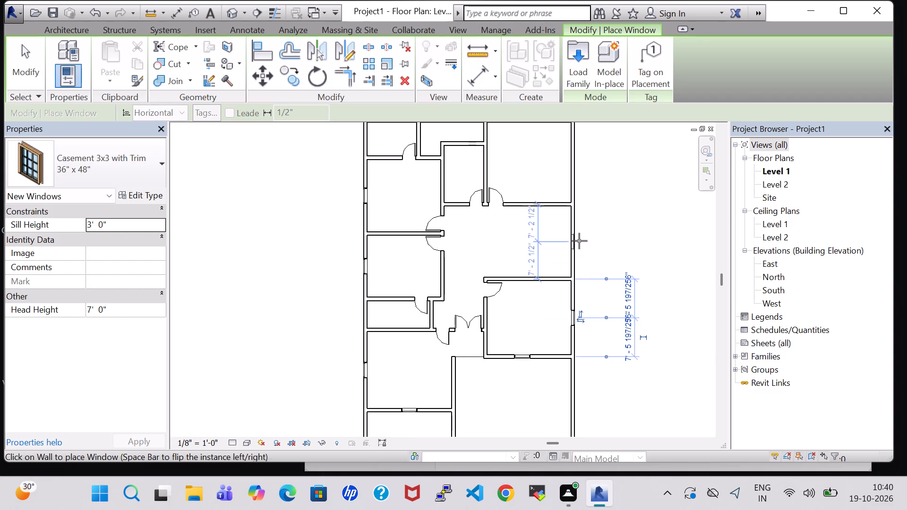
left_click(579, 238)
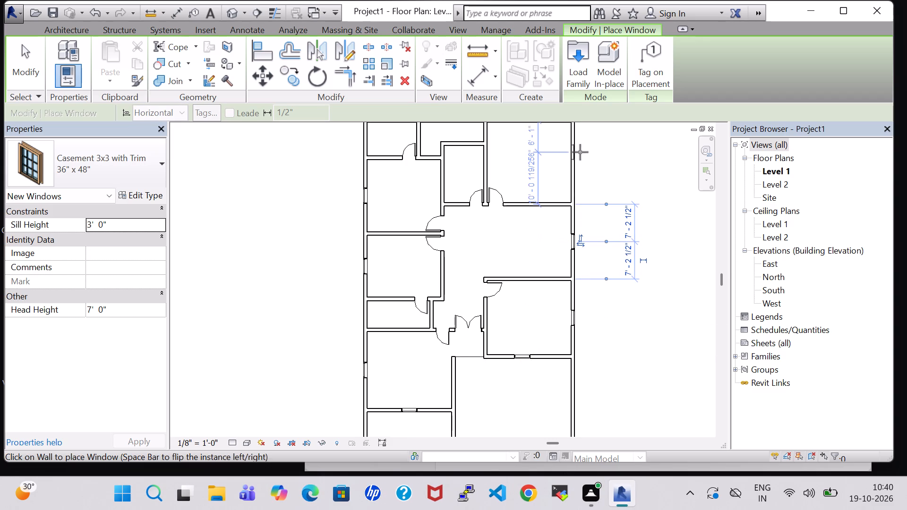
Place casement windows in the northeast room's east wall about 5'-11" from its north wall, and centred in its north wall.
left_click(575, 151)
middle_click_drag(575, 151, 580, 247)
scroll(580, 247, "up", 1)
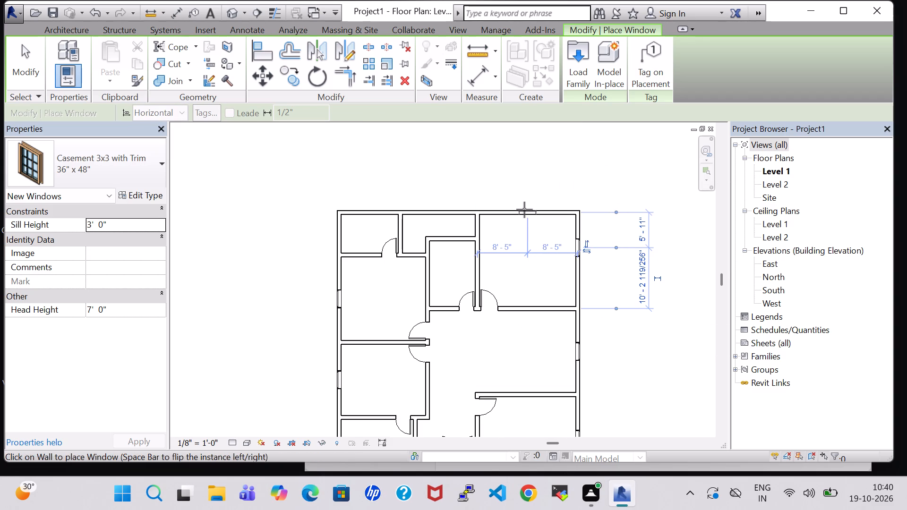
left_click(524, 210)
key("Escape")
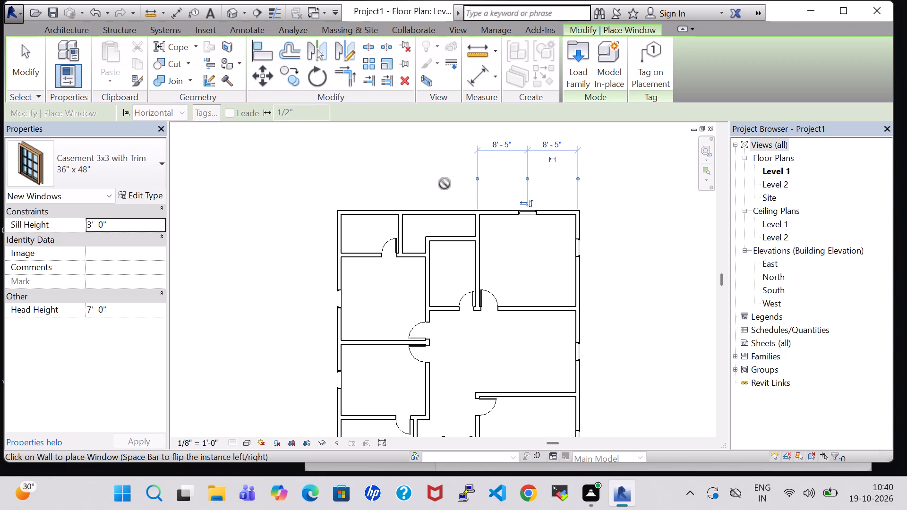
key("Escape")
Load the Transom with Trim window family from the Windows folder of the US Imperial library.
left_click(129, 49)
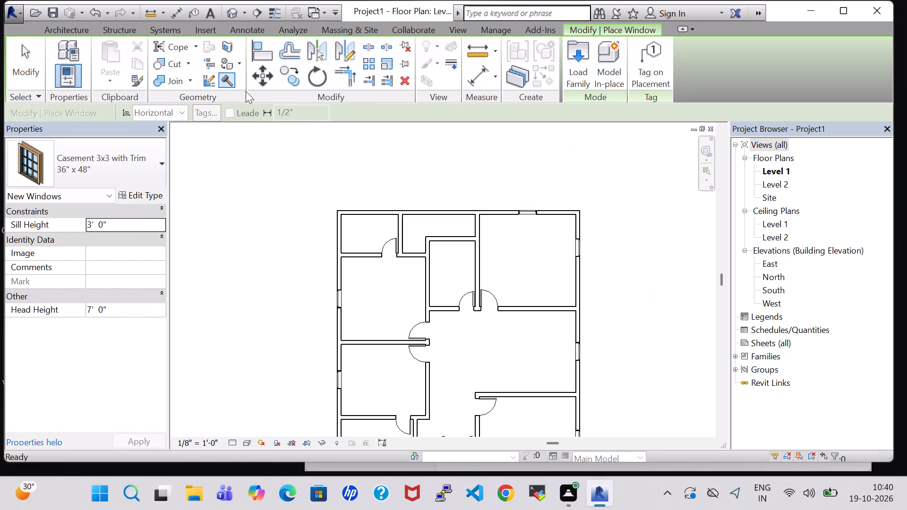
left_click(585, 74)
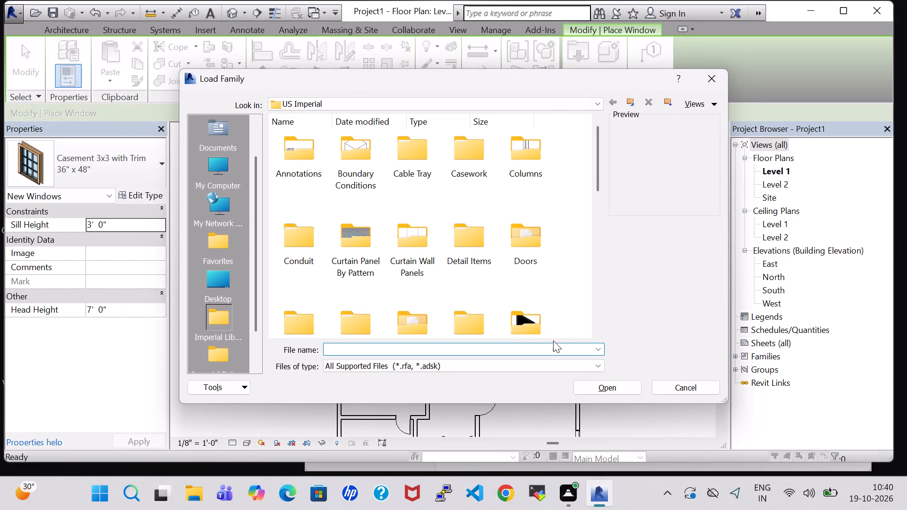
left_click(522, 334)
key("w")
double_click(419, 289)
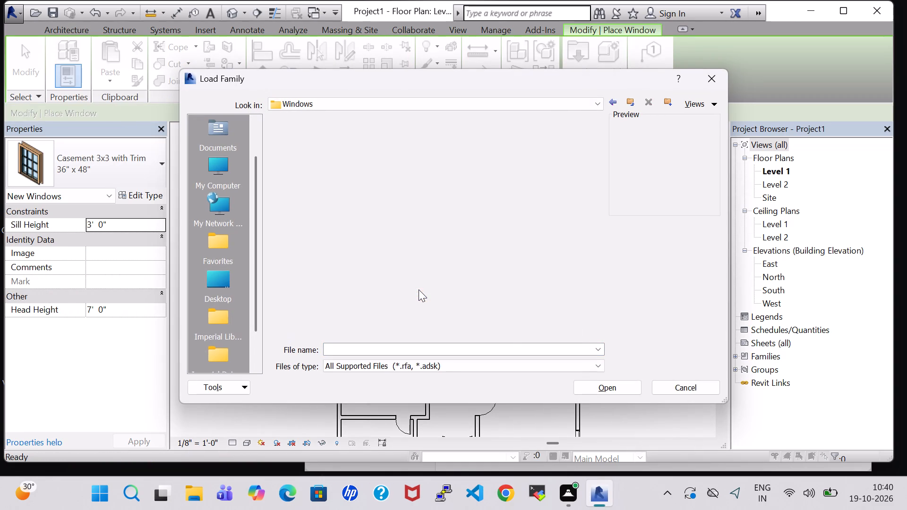
scroll(486, 321, "down", 2)
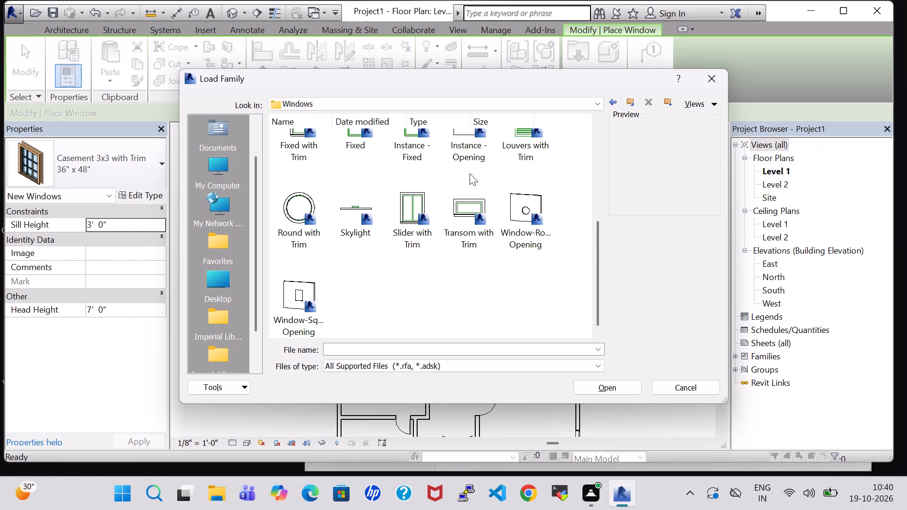
left_click(465, 225)
left_click(594, 382)
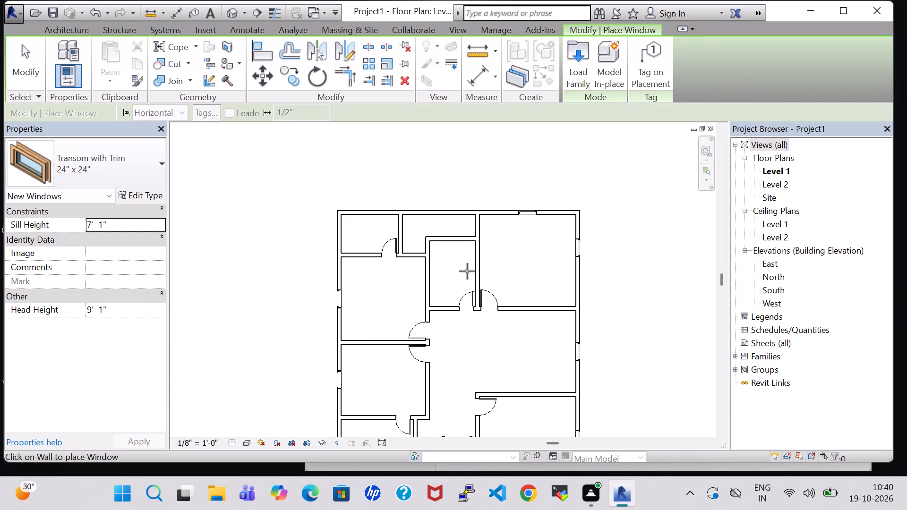
Place a Transom with Trim 24" x 24" window centred in the north wall of the small room west of the northeast room.
scroll(450, 240, "up", 2)
left_click(450, 238)
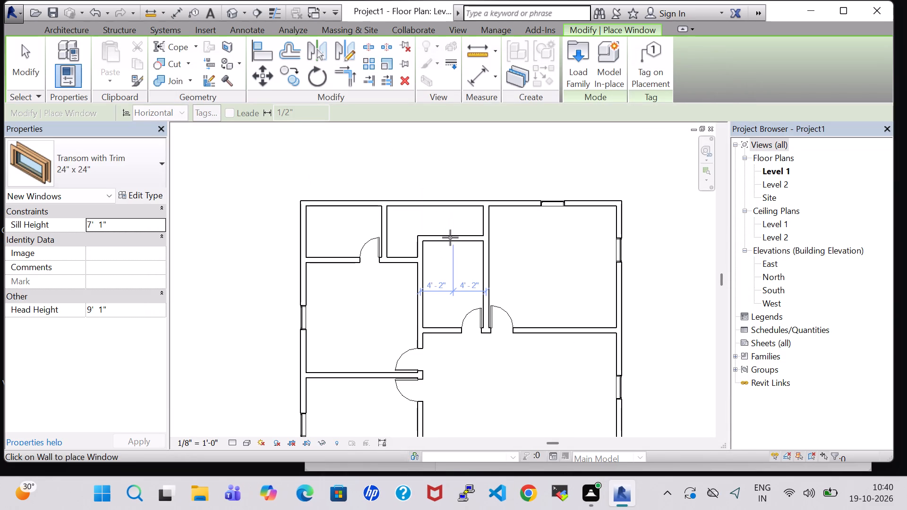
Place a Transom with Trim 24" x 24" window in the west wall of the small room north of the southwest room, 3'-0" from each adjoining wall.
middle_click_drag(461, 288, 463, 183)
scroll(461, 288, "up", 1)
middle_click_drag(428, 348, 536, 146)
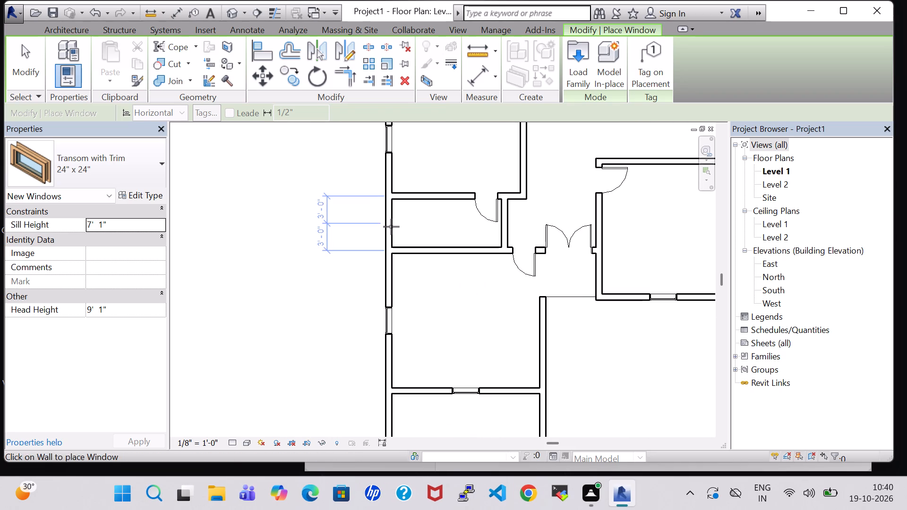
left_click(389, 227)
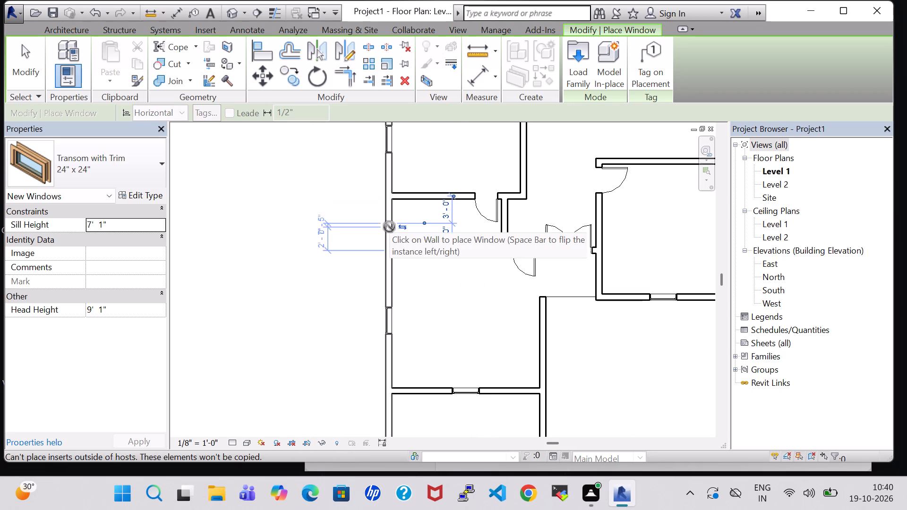
Place a Transom with Trim 24" x 24" window centred in the west wall of the small room below the southwest room.
scroll(389, 227, "down", 2)
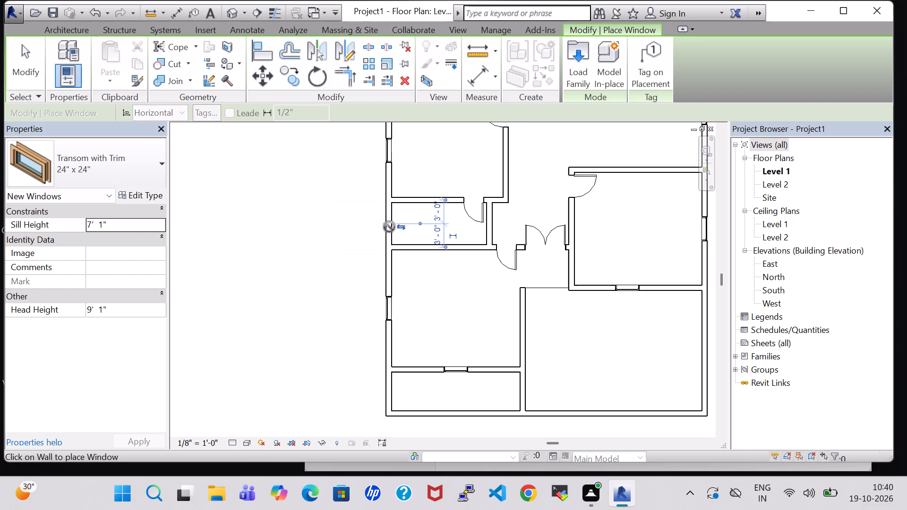
scroll(389, 227, "down", 2)
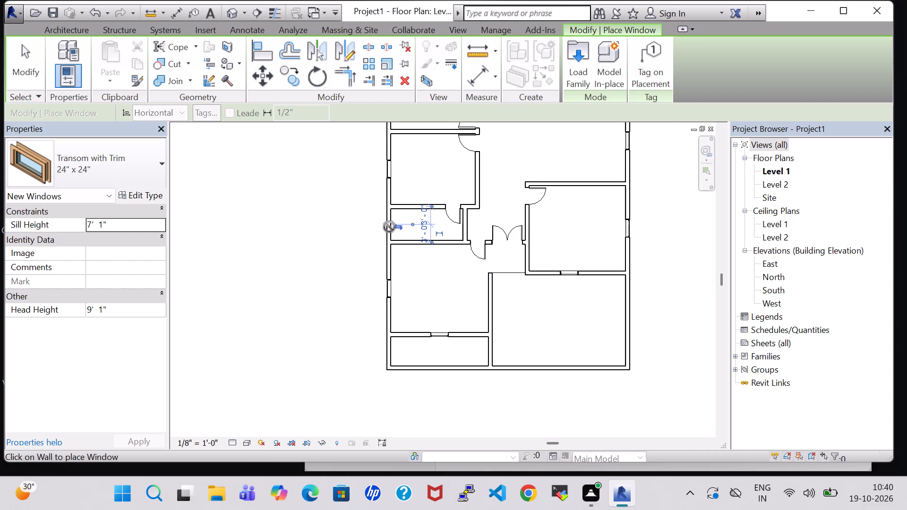
left_click(389, 334)
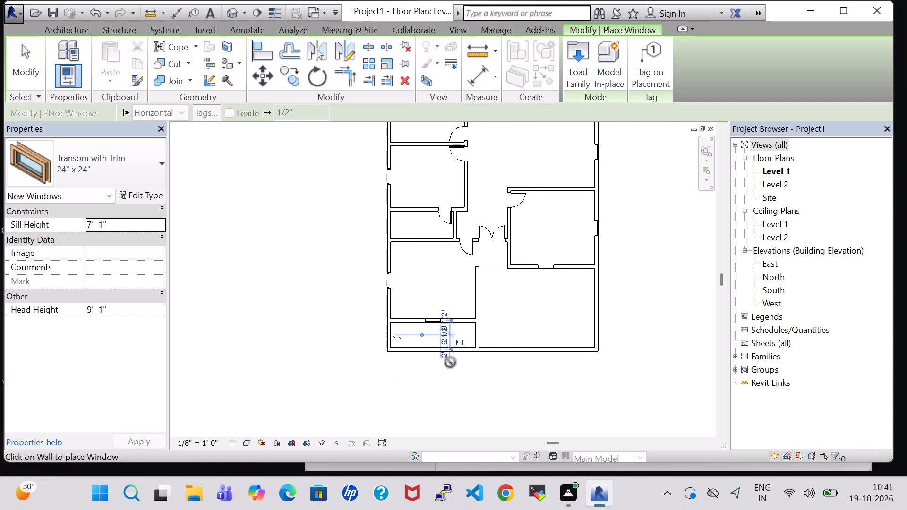
key("Escape")
key("Escape")
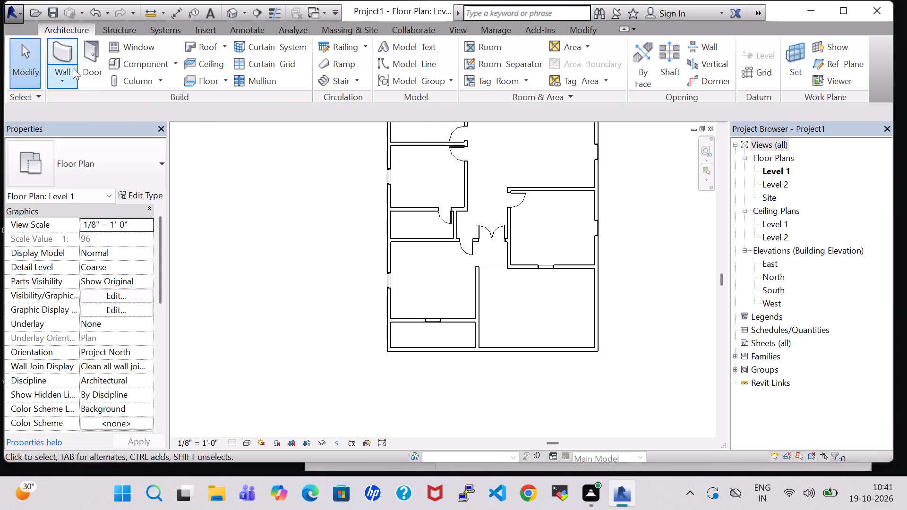
Draw a vertical Generic - 8" wall across the small room north of the southwest room, about 3'-1" from the west exterior wall.
left_click(57, 49)
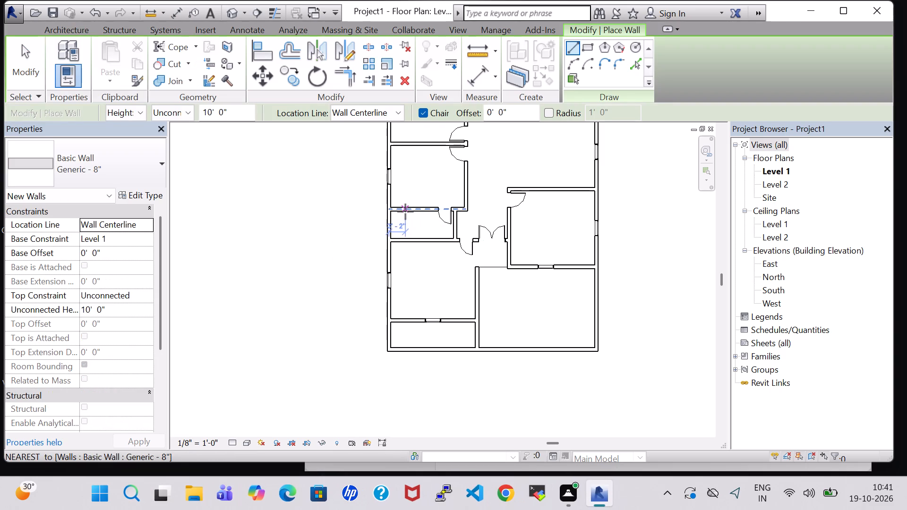
left_click(405, 212)
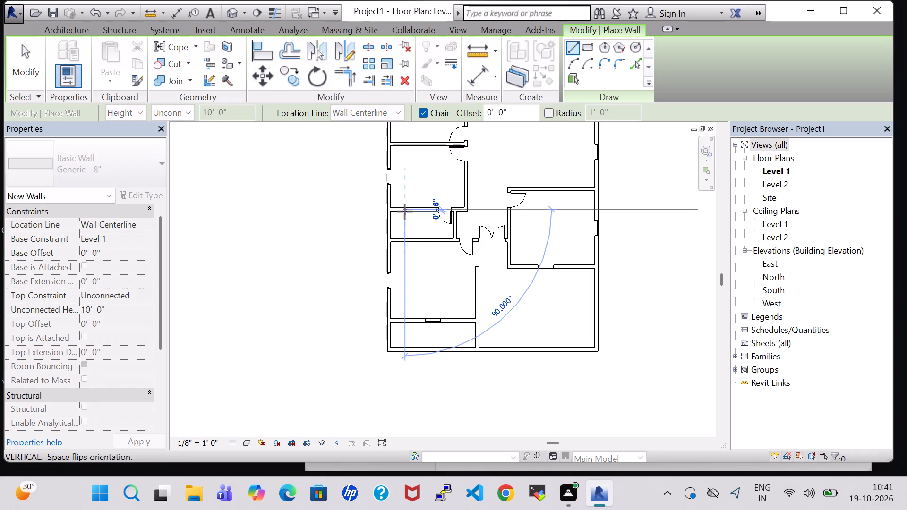
left_click(408, 238)
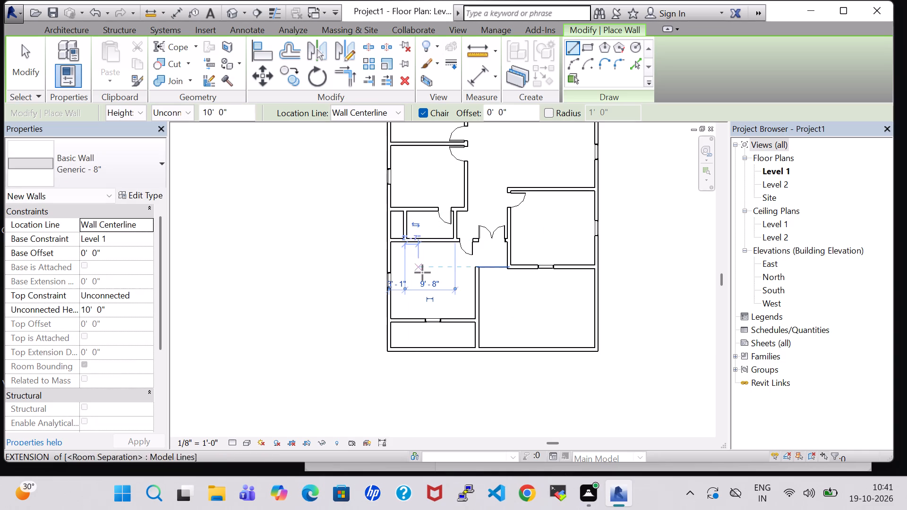
key("Escape")
key("Escape")
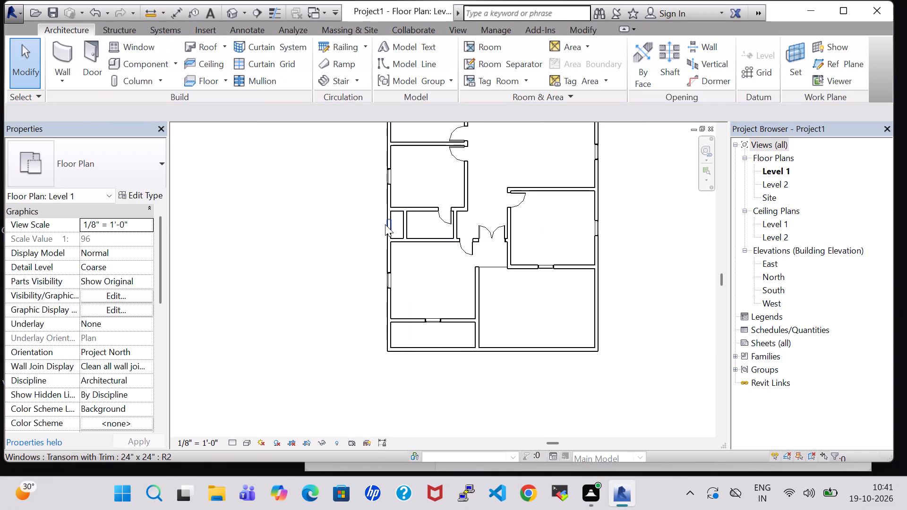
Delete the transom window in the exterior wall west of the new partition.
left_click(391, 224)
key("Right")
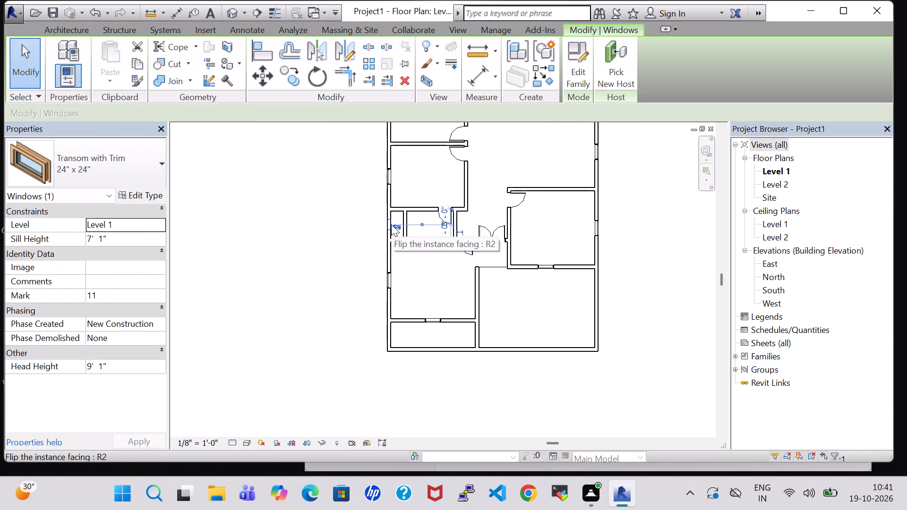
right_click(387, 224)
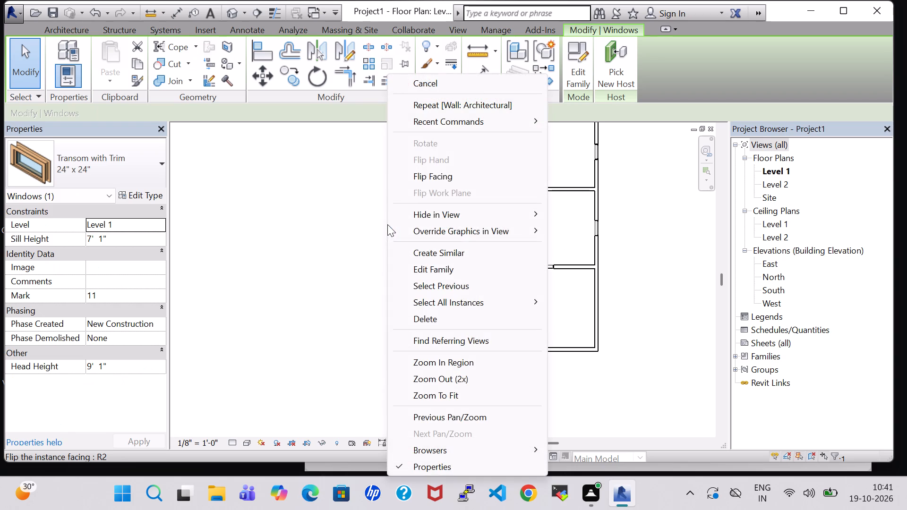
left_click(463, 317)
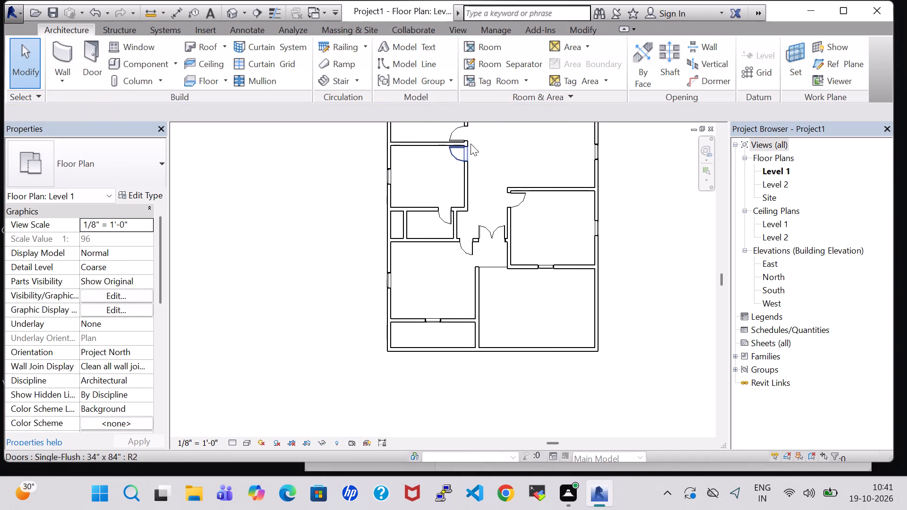
Place a Transom with Trim 24" x 24" window centred in the new partition of the small room north of the southwest room.
left_click(133, 53)
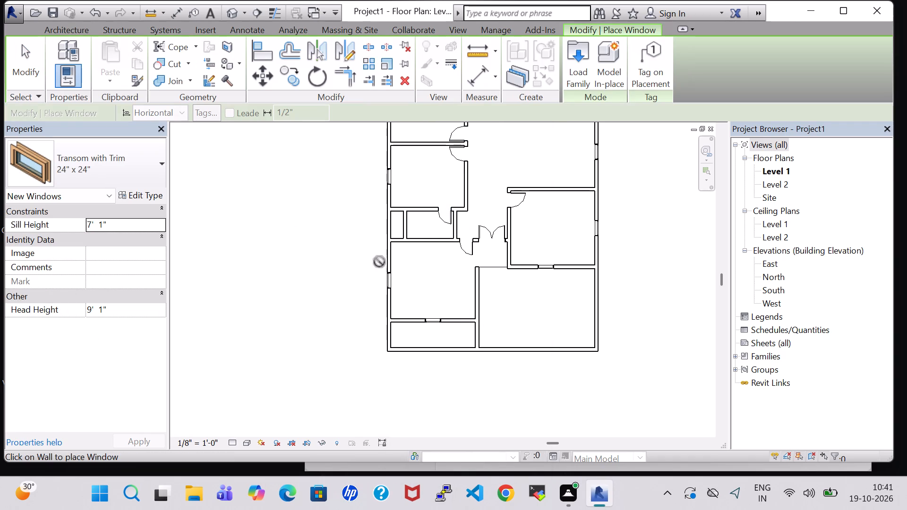
scroll(403, 227, "up", 2)
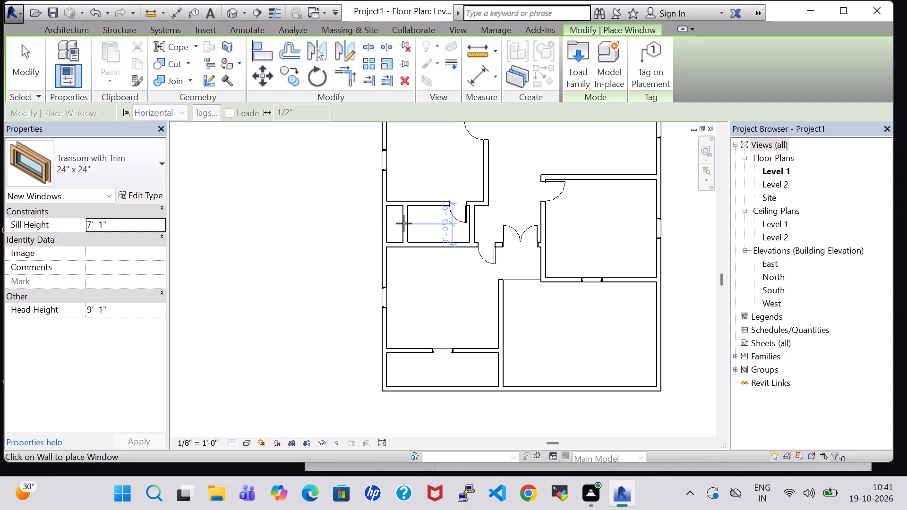
left_click(404, 223)
key("Escape")
key("Escape")
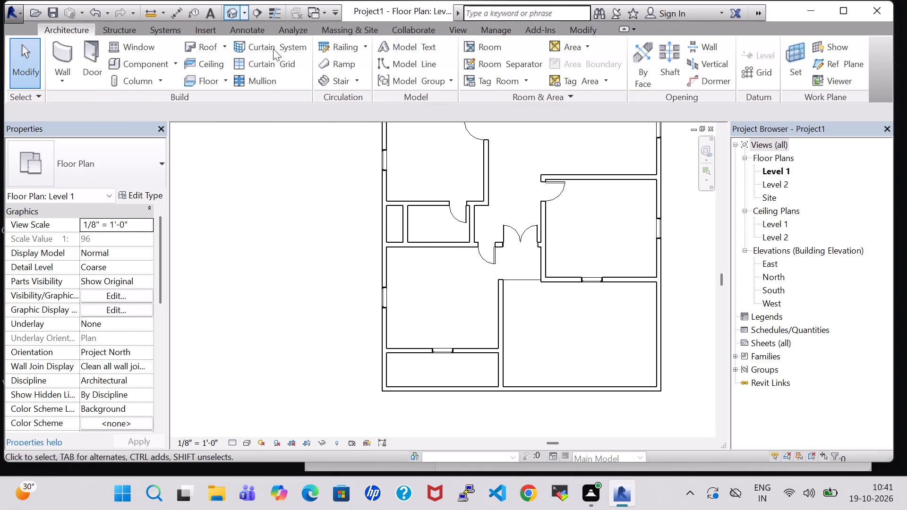
Duplicate the Generic - 8" type of the vertical wall northeast of the small room as a new wall type named INNER 6".
left_click(491, 179)
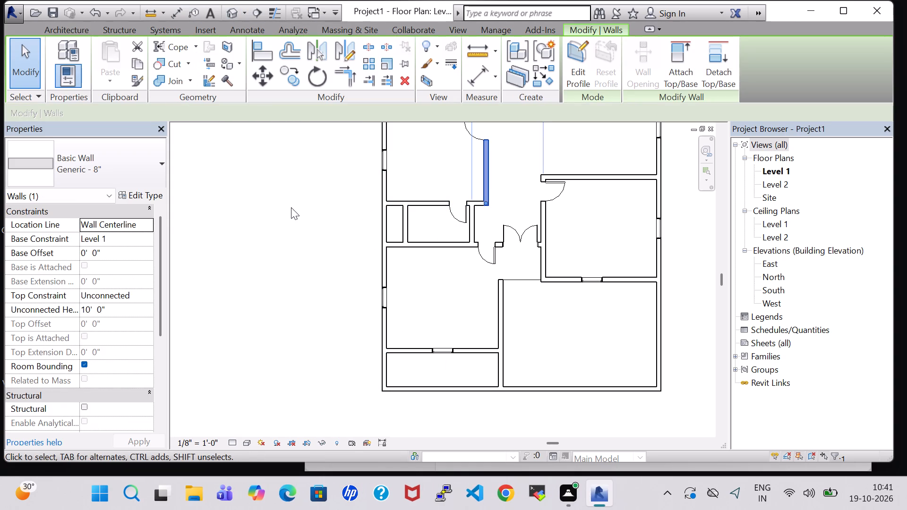
left_click(156, 199)
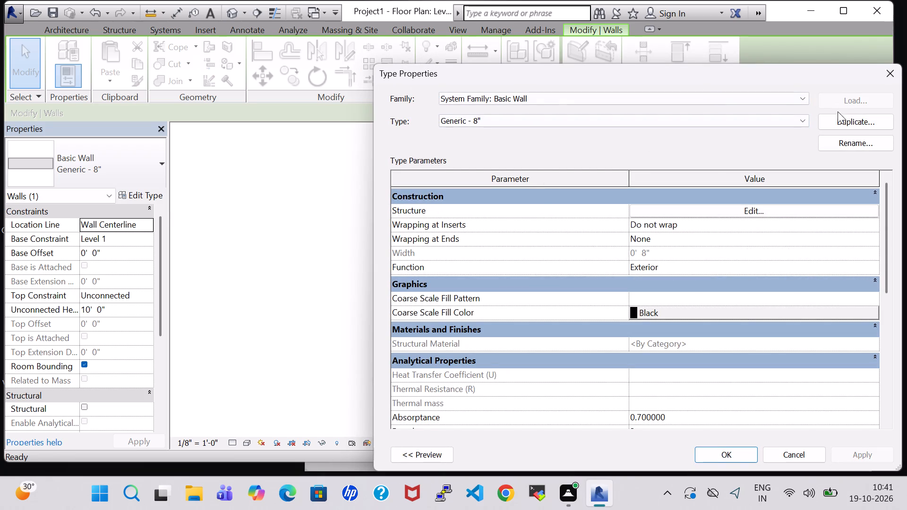
left_click(840, 118)
left_click(628, 259)
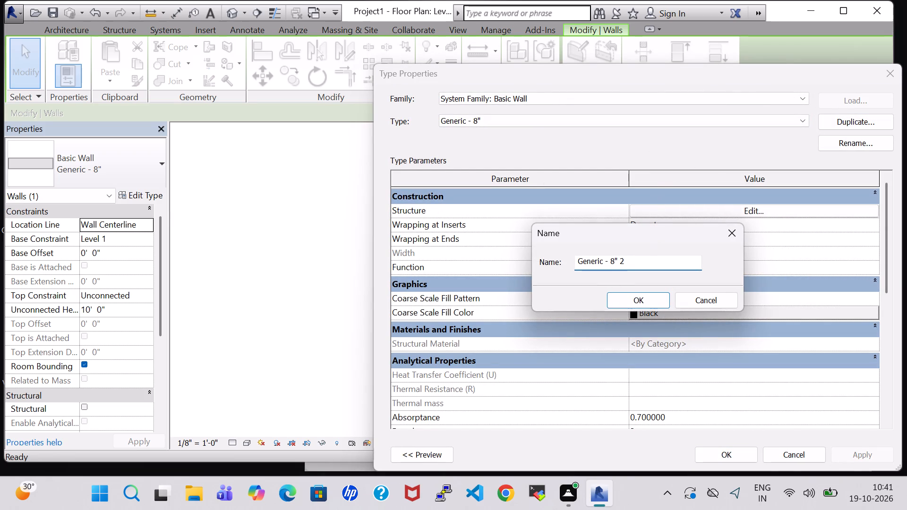
key("BackSpace")
key("BackSpace")
key("BackSpace")
key("BackSpace")
key("BackSpace")
key("BackSpace")
key("BackSpace")
key("BackSpace")
key("BackSpace")
key("BackSpace")
key("BackSpace")
key("BackSpace")
key("BackSpace")
key("BackSpace")
key("BackSpace")
key("BackSpace")
key("BackSpace")
key("BackSpace")
key("BackSpace")
key("BackSpace")
key("BackSpace")
key("BackSpace")
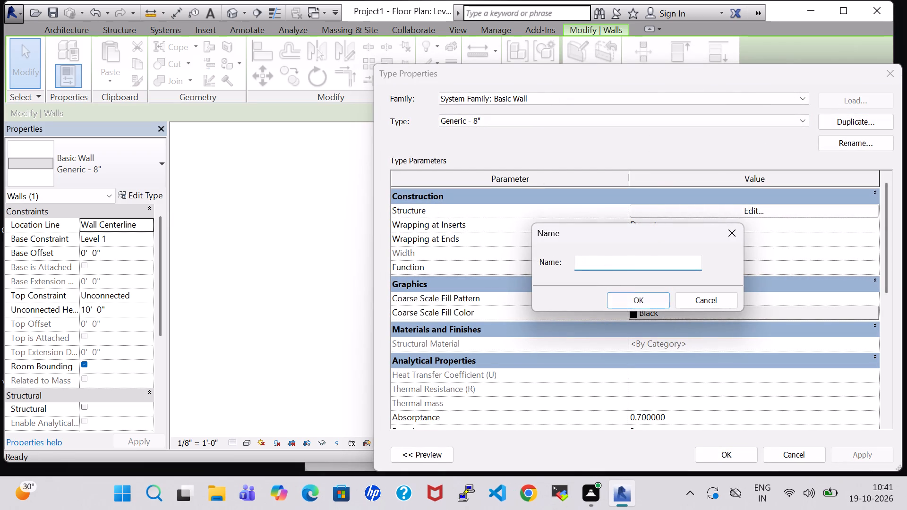
type("INNER")
key("space")
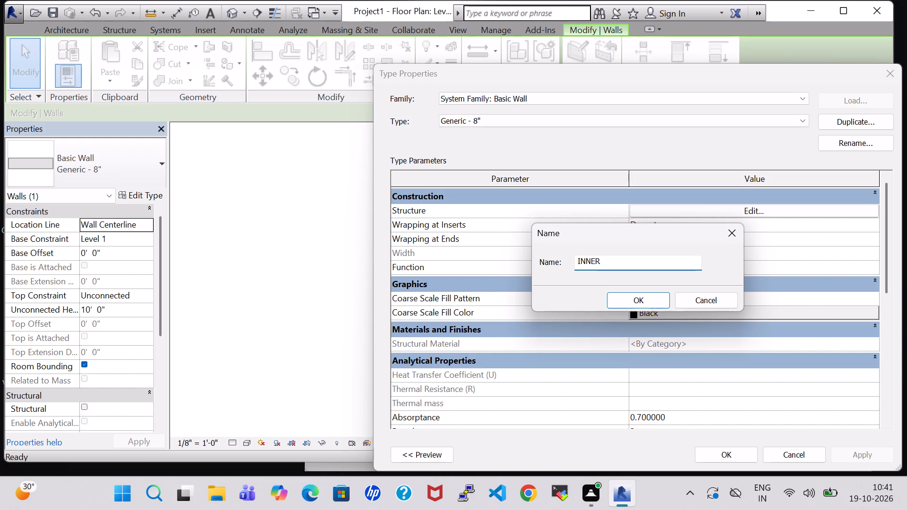
key("6")
key("shift+quotedbl")
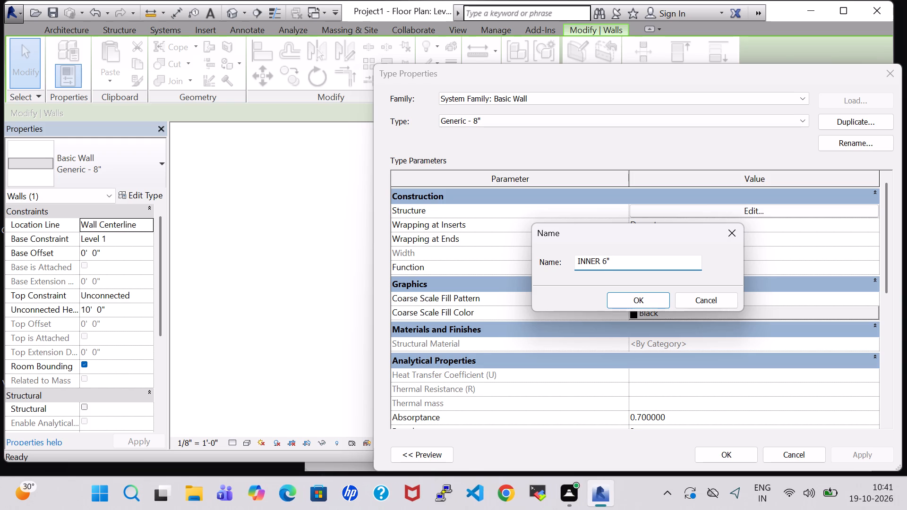
left_click(658, 296)
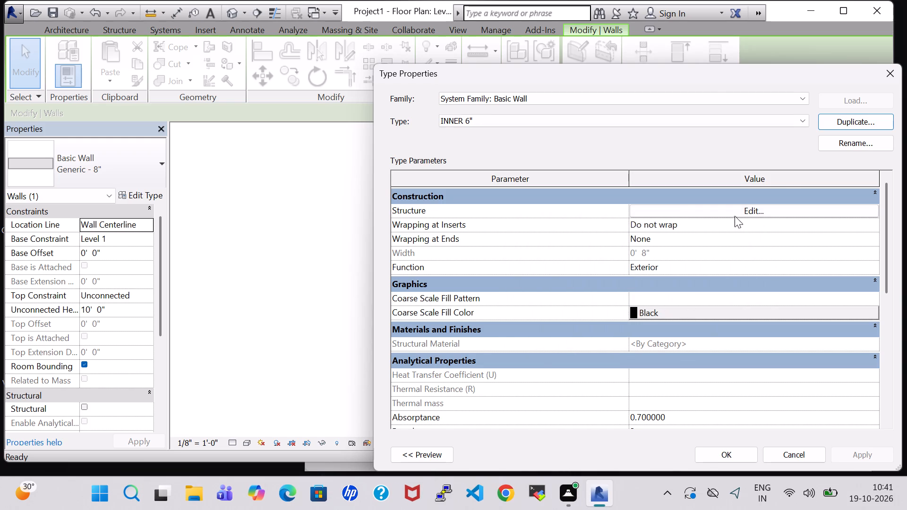
Set the structure layer thickness of the INNER 6" wall type to 6" and apply the type.
left_click(741, 208)
left_click(658, 209)
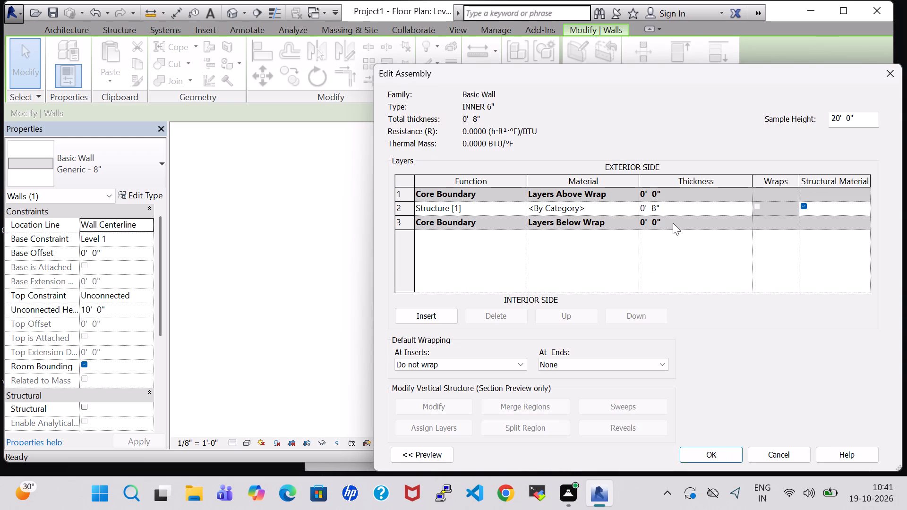
key("BackSpace")
key("6")
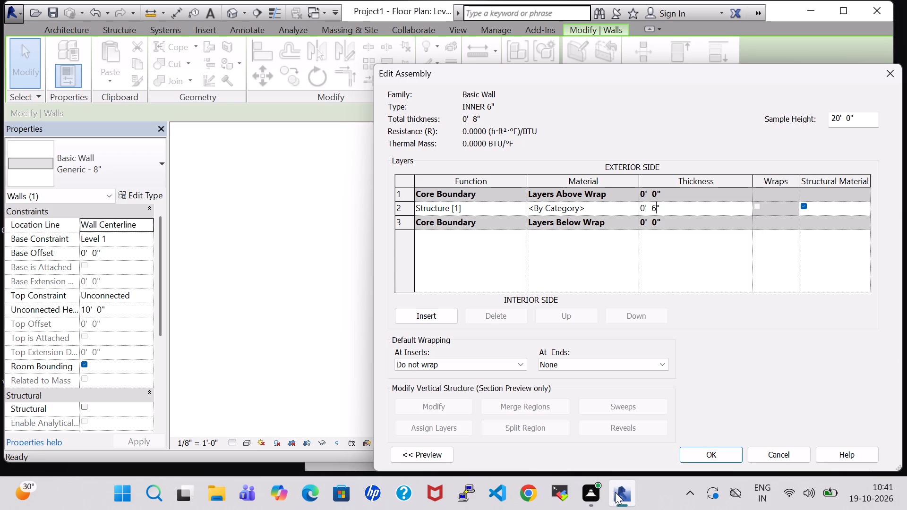
left_click(725, 459)
left_click(733, 451)
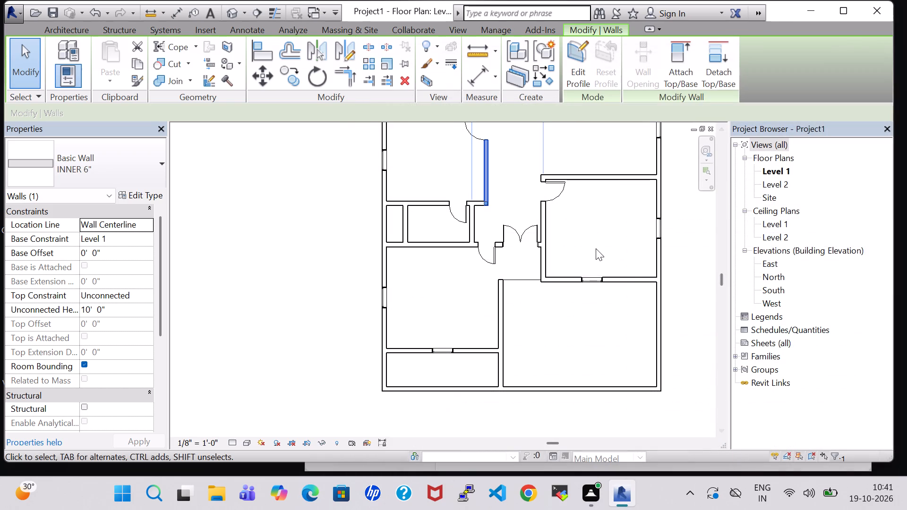
Change the small room's north wall, east wall, transom partition and south wall to the INNER 6" type.
left_click(429, 207)
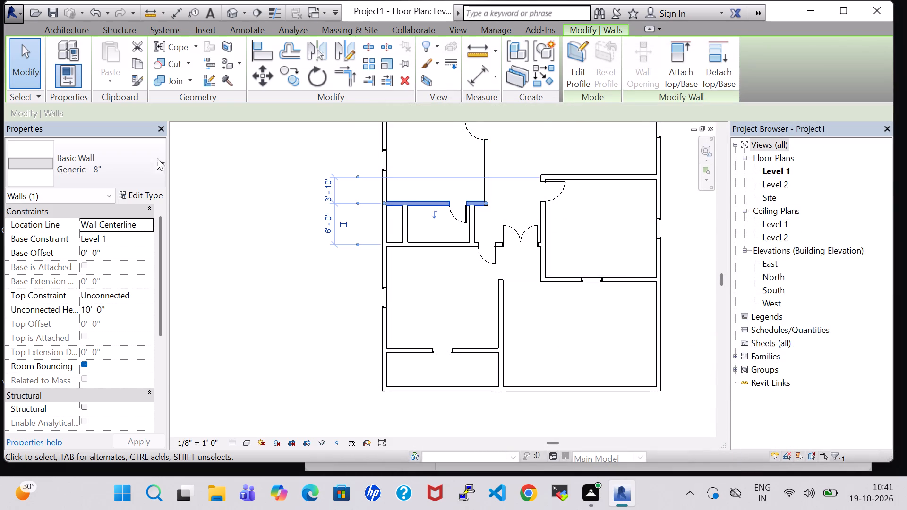
left_click(144, 159)
left_click(84, 482)
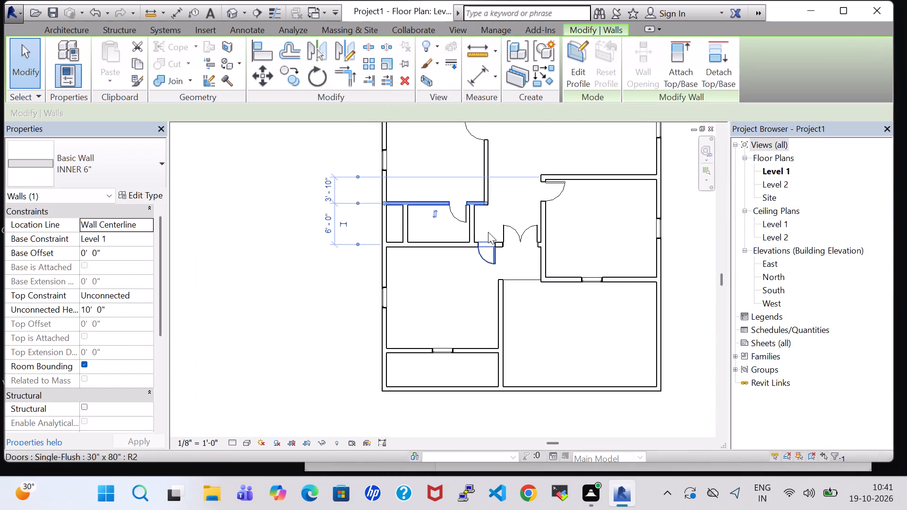
left_click(475, 229)
left_click(103, 168)
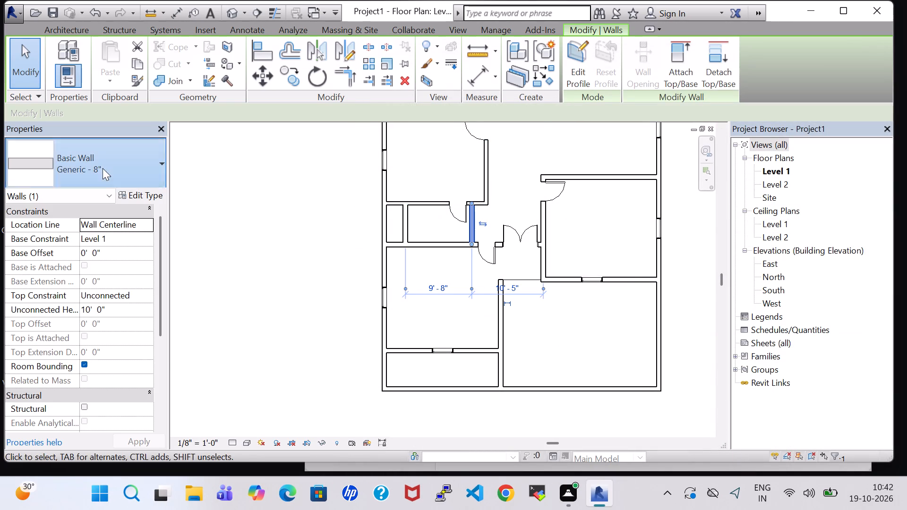
left_click(97, 476)
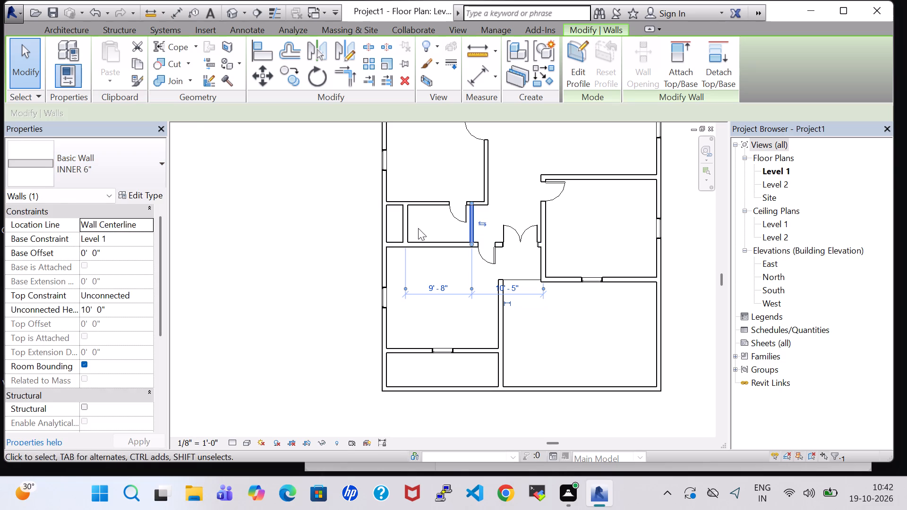
left_click(410, 226)
left_click(415, 299)
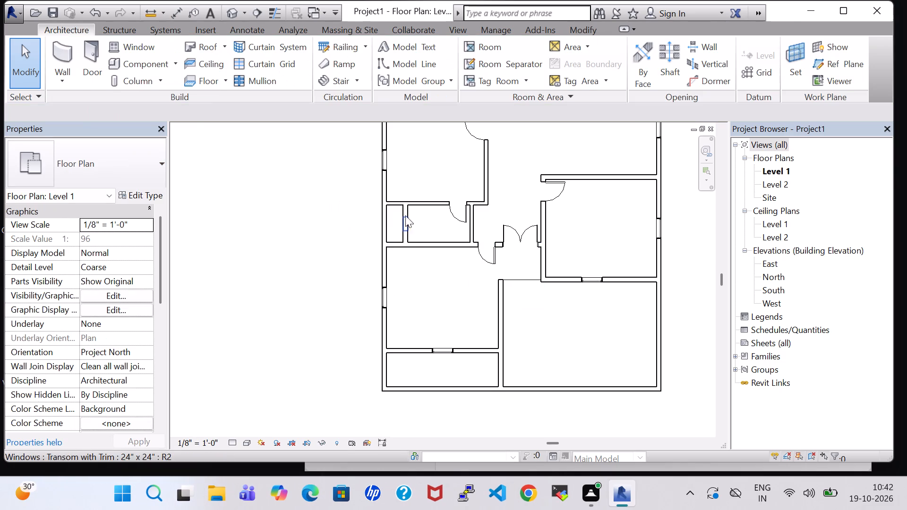
left_click(405, 209)
left_click(83, 165)
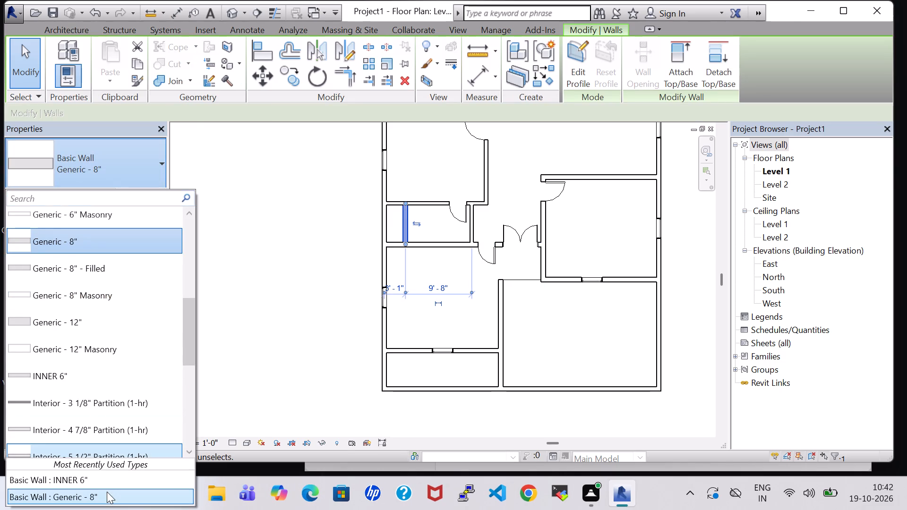
left_click(106, 477)
left_click(430, 239)
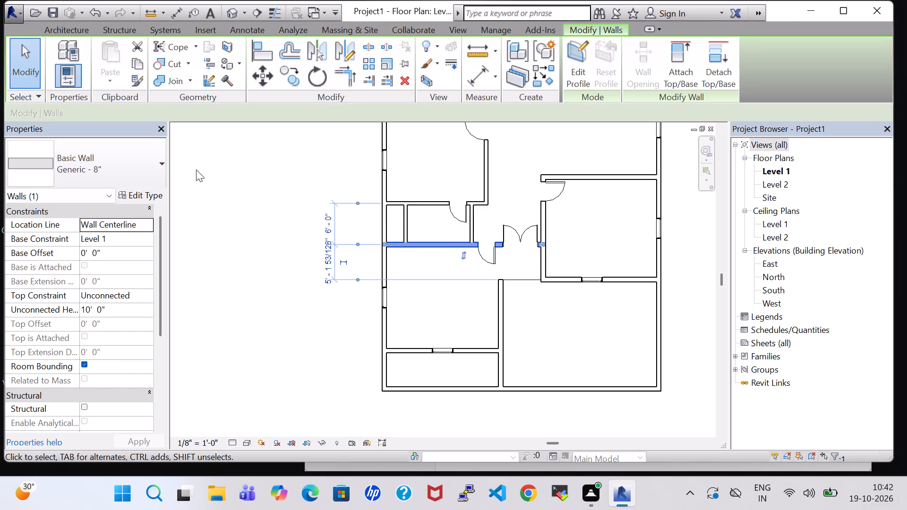
left_click(92, 171)
left_click(88, 482)
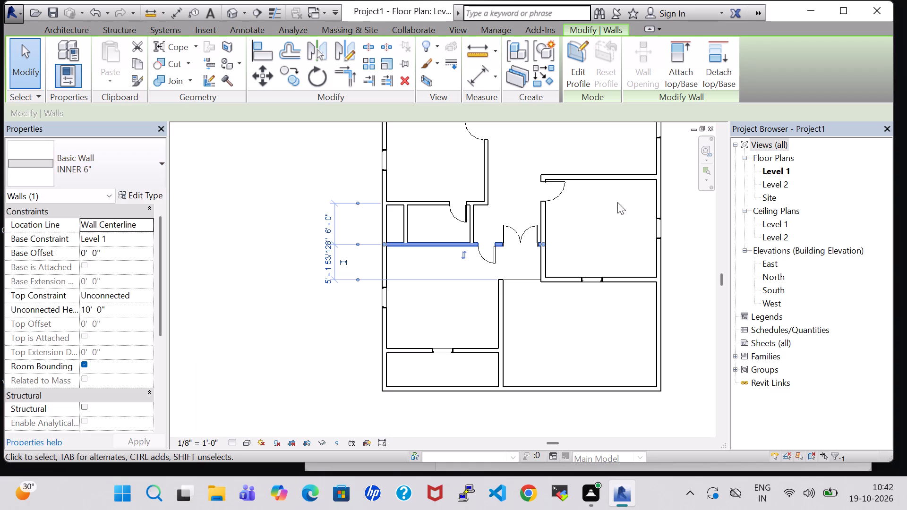
Change the north, west and south walls of the east room above the large southeast space to INNER 6".
left_click(602, 173)
left_click(26, 172)
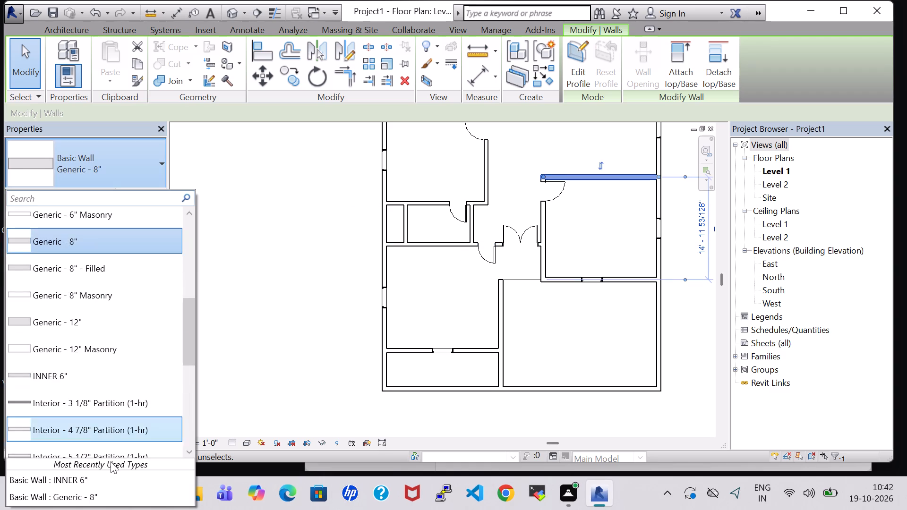
left_click(113, 474)
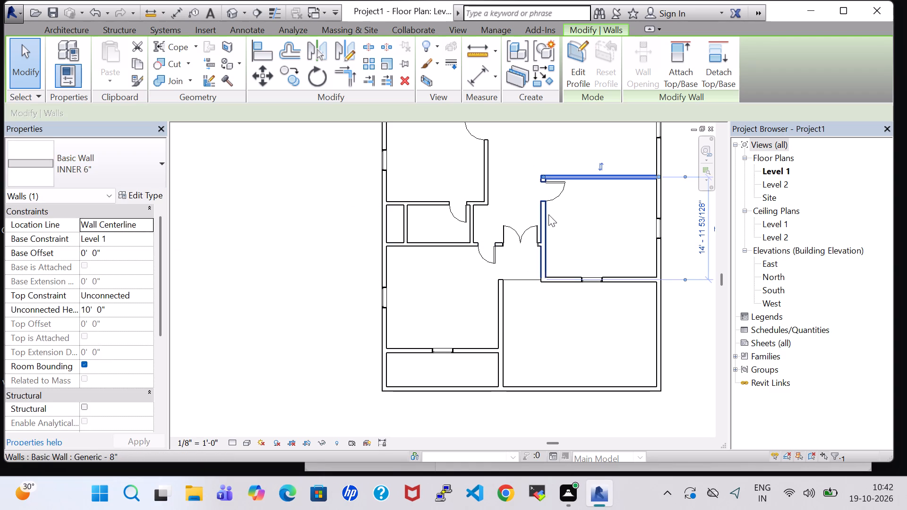
left_click(547, 214)
left_click(116, 169)
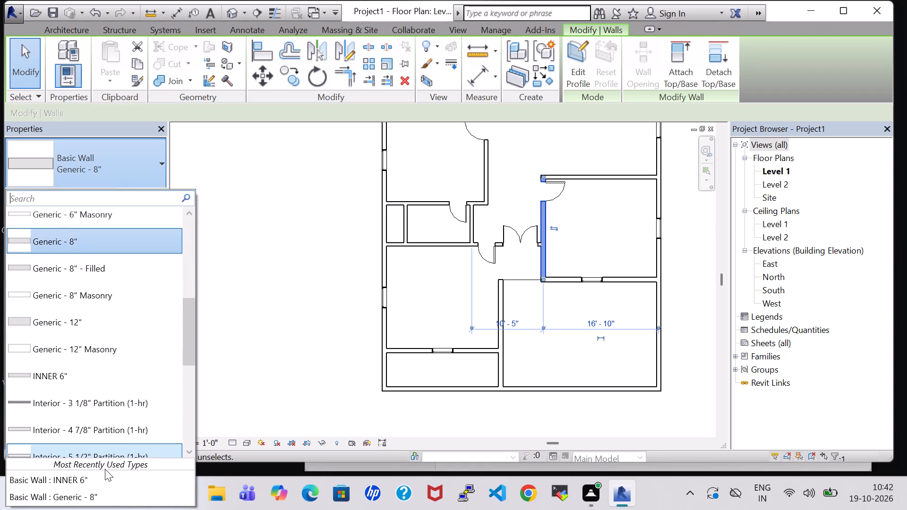
left_click(106, 472)
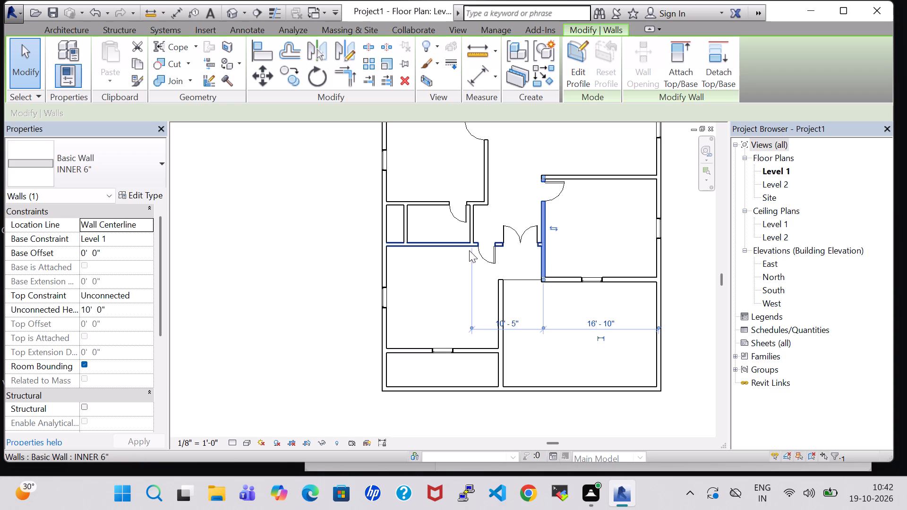
left_click(451, 246)
left_click(630, 235)
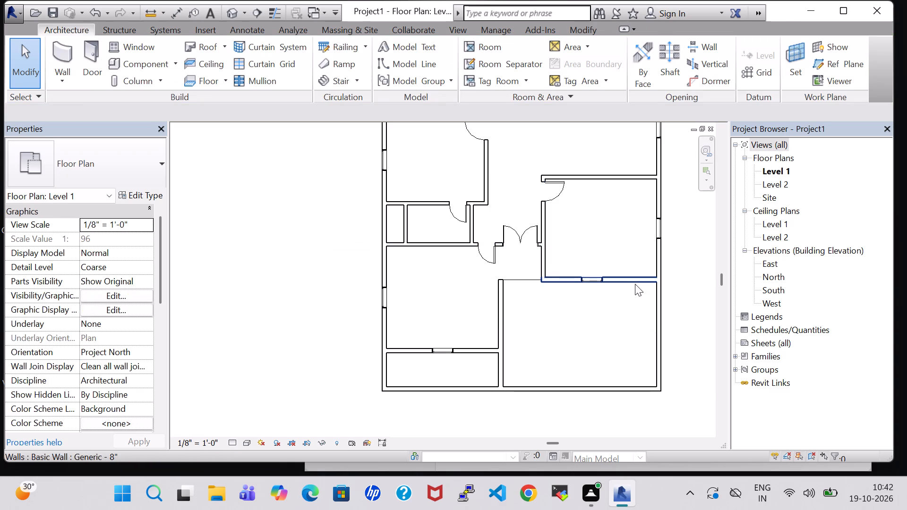
left_click(634, 283)
left_click(123, 181)
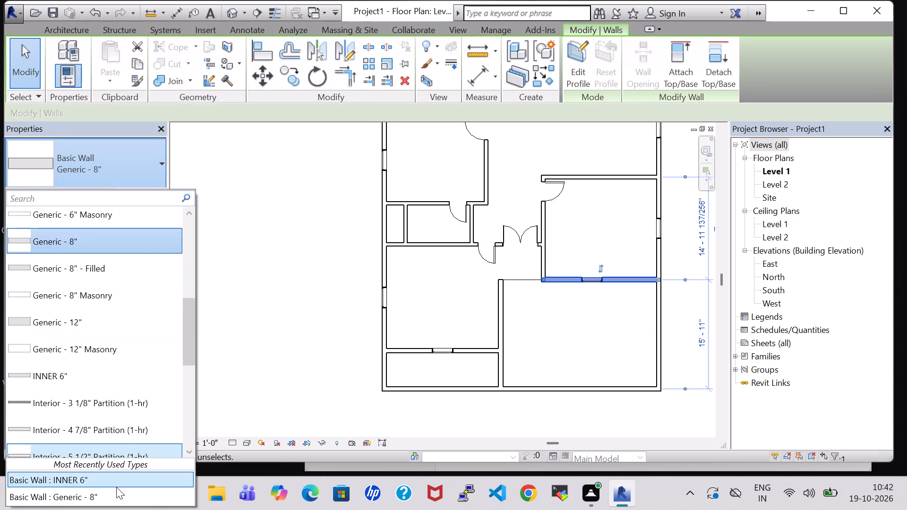
left_click(116, 487)
Change the vertical wall west of the large southeast space and the southwest room's south wall to INNER 6".
left_click(498, 307)
left_click(67, 148)
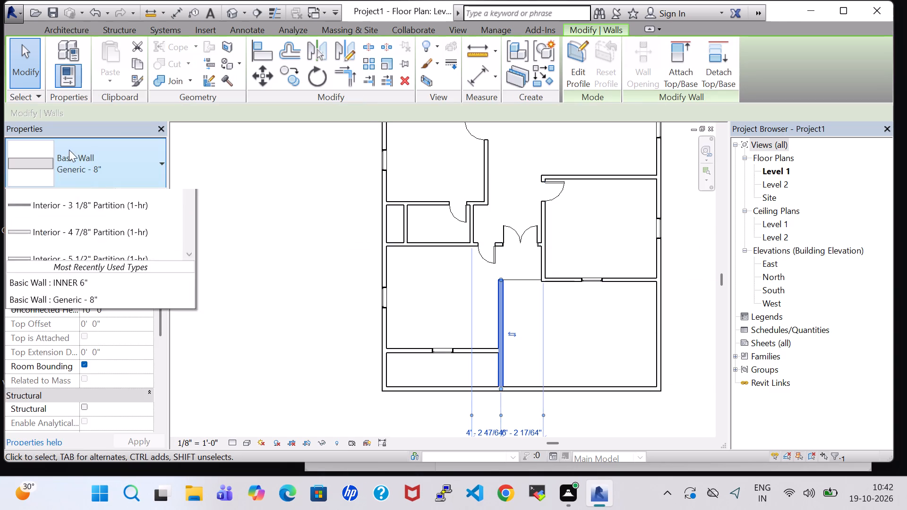
left_click(100, 476)
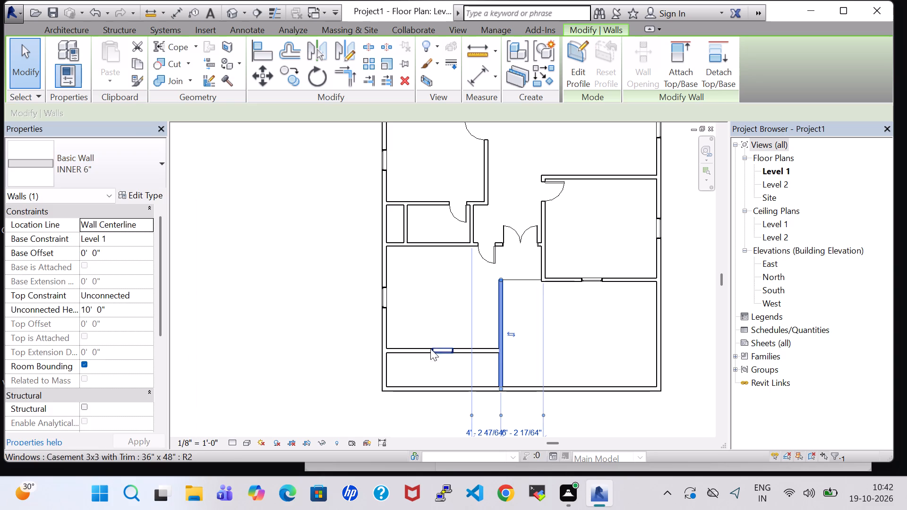
left_click(408, 347)
left_click(96, 156)
left_click(79, 476)
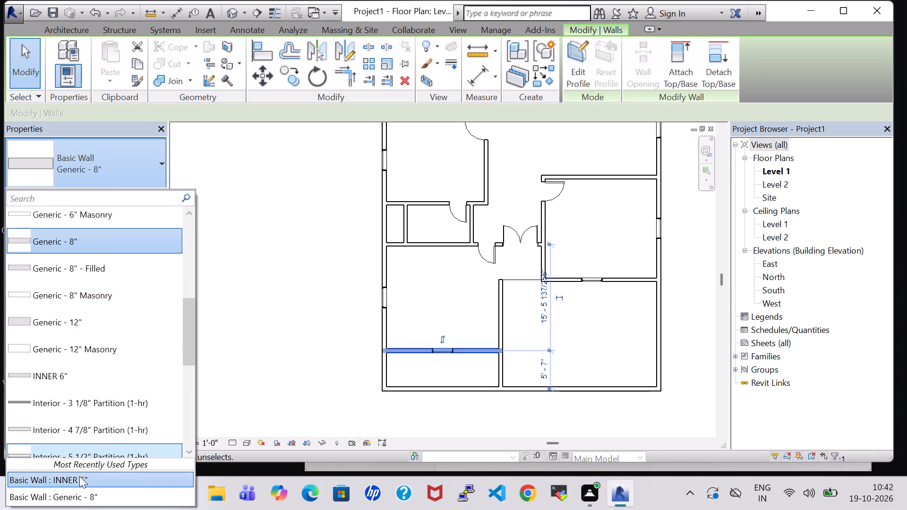
left_click(631, 352)
left_click(501, 314)
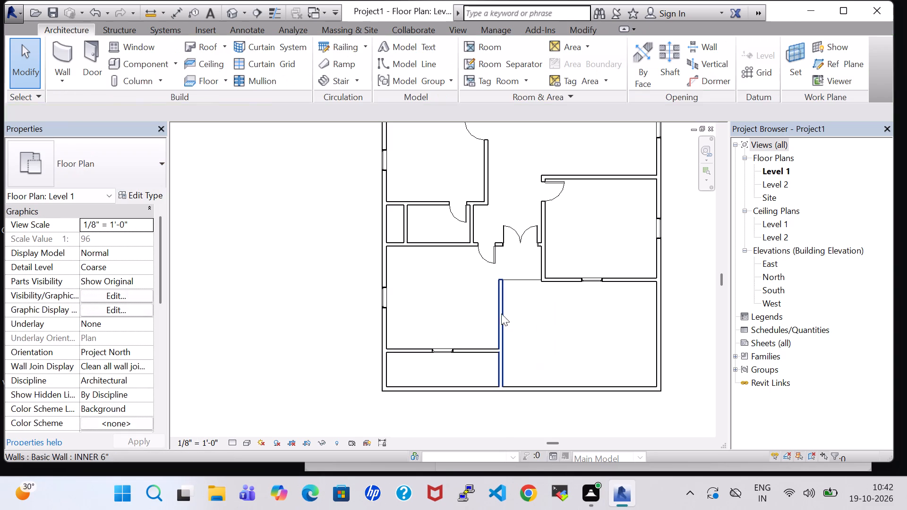
left_click(576, 306)
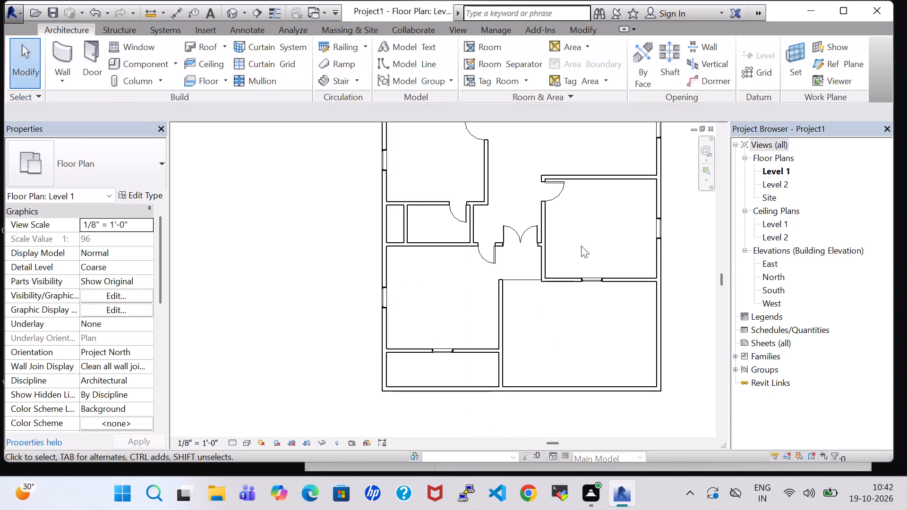
Change the partition between the two west rooms, the northeast rooms' shared south wall and the large northeast room's west wall to INNER 6".
middle_click_drag(583, 237, 611, 408)
scroll(607, 345, "up", 1)
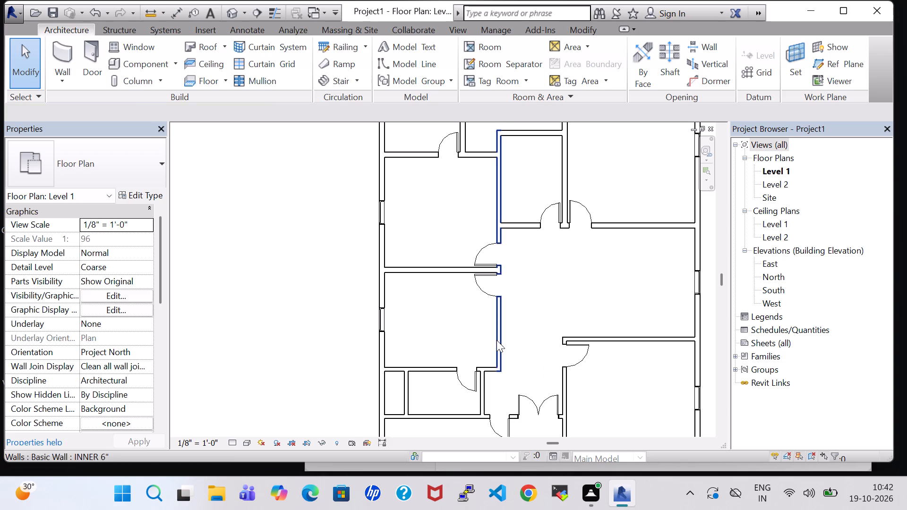
left_click(496, 340)
left_click(542, 329)
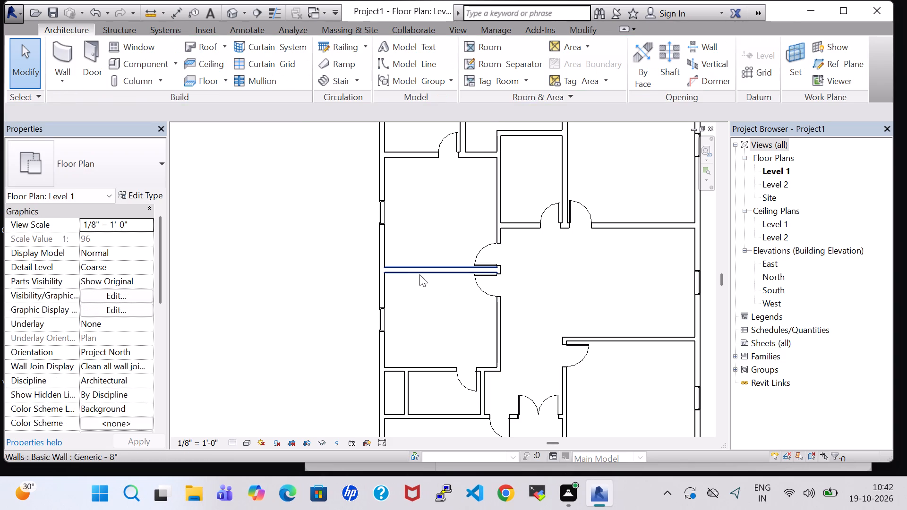
left_click(419, 274)
left_click(96, 166)
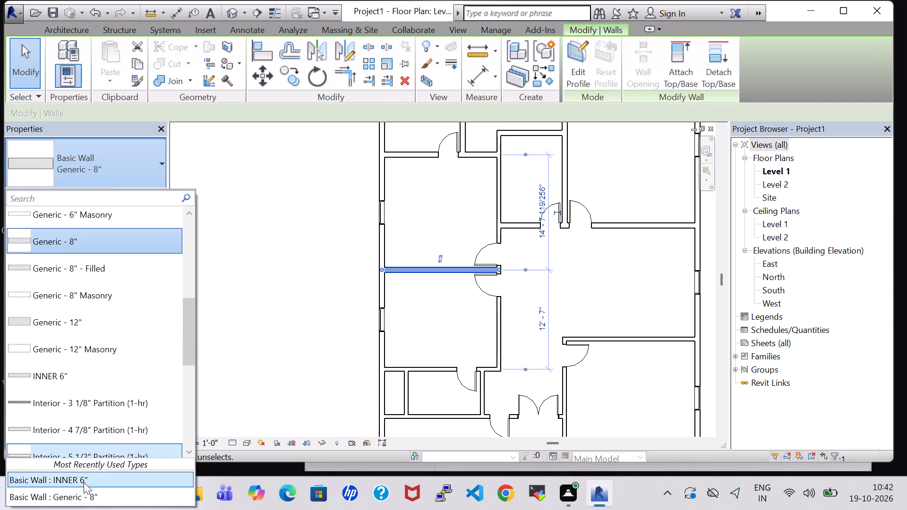
left_click(84, 481)
left_click(603, 303)
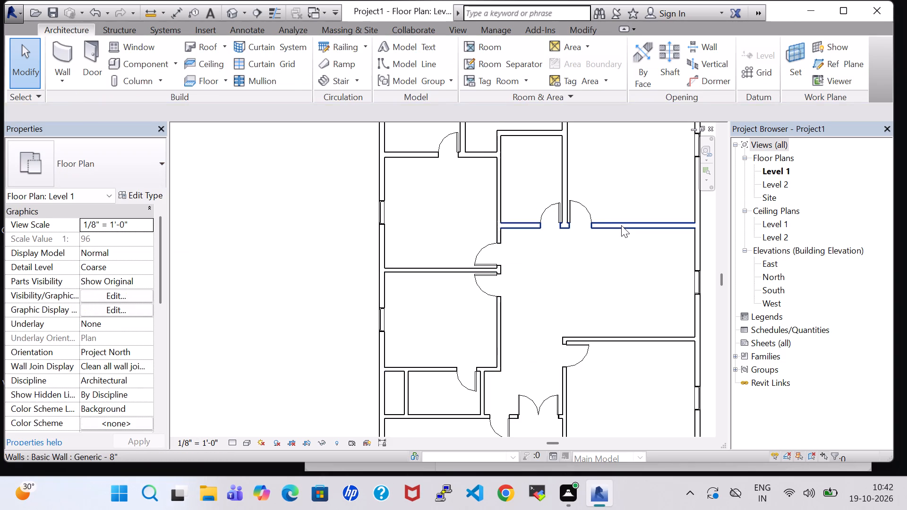
left_click(621, 225)
left_click(114, 161)
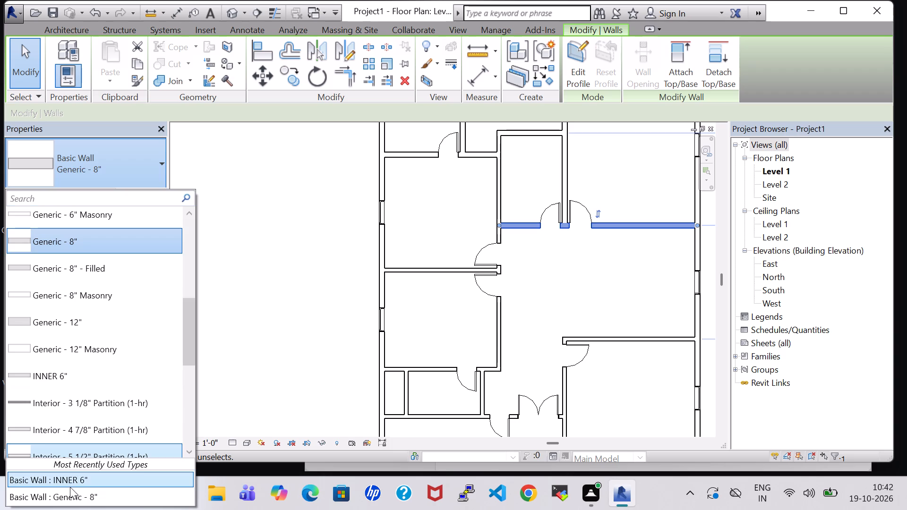
left_click(70, 487)
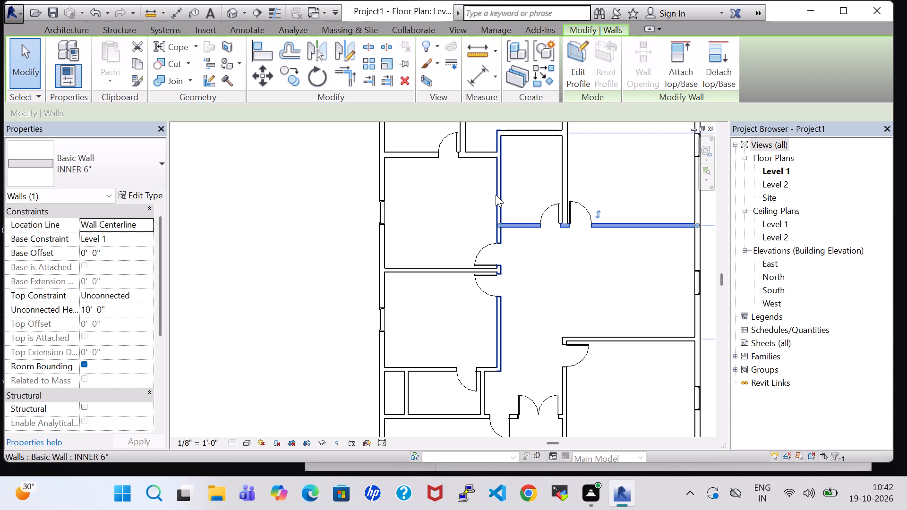
left_click(564, 185)
left_click(119, 168)
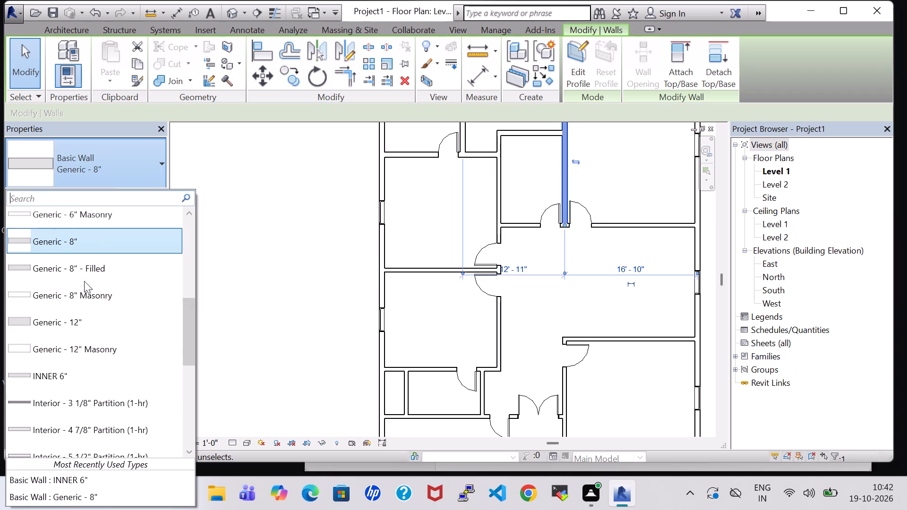
left_click(65, 484)
Change the inner north room's north wall, the northwest room's south wall and the partition along its east side to INNER 6".
middle_click_drag(618, 190, 628, 340)
left_click(550, 286)
left_click(549, 315)
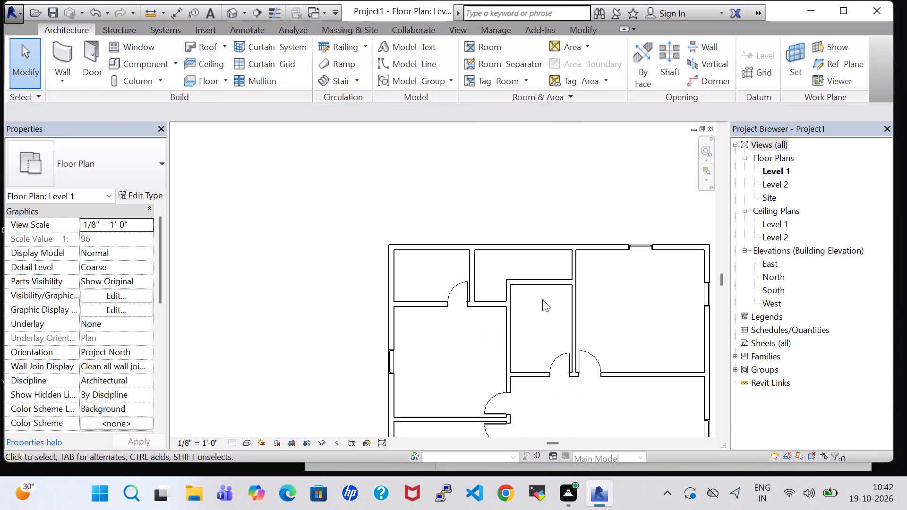
left_click(526, 280)
left_click(68, 177)
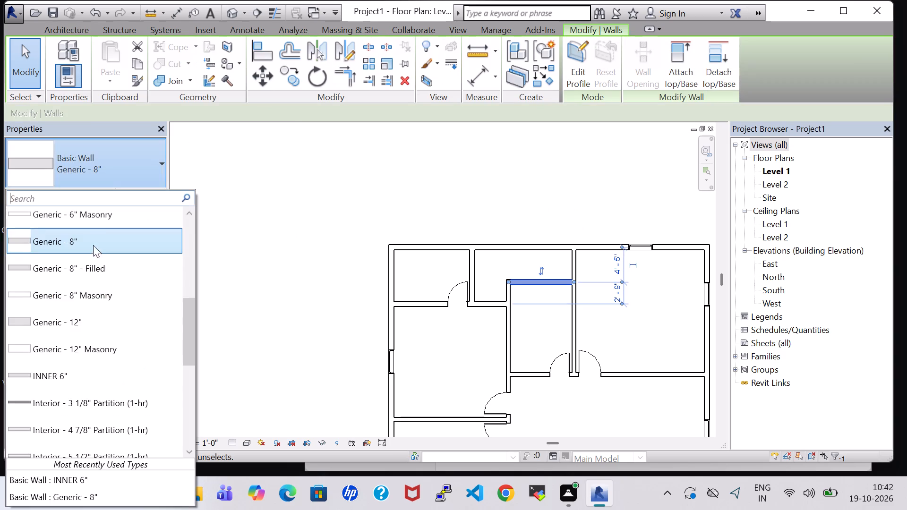
left_click(104, 476)
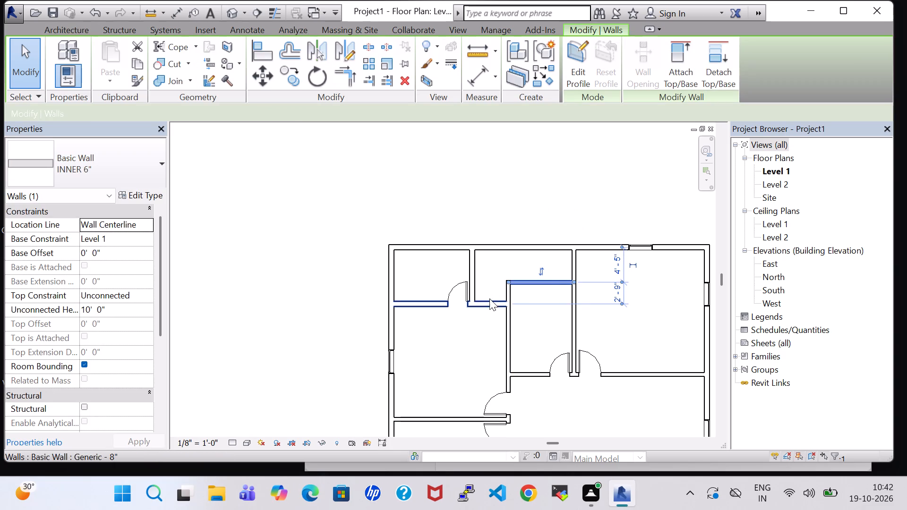
left_click(489, 304)
left_click(97, 159)
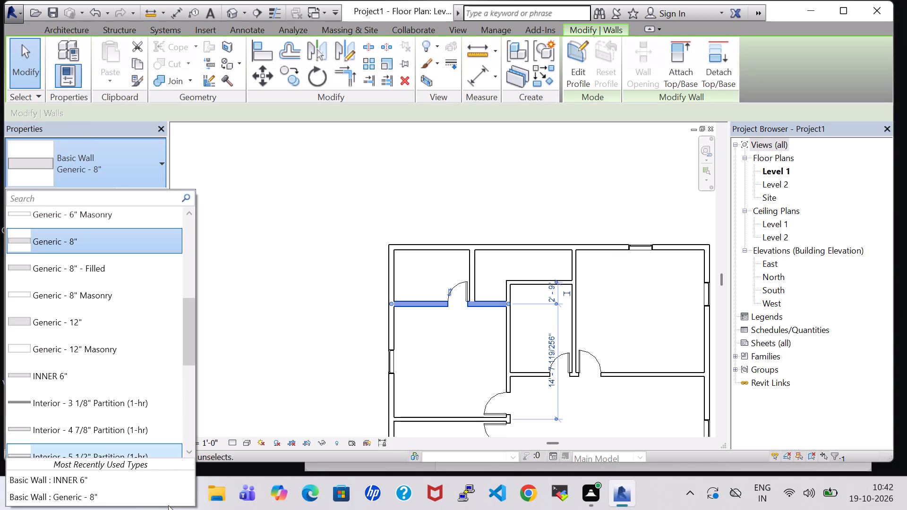
left_click(144, 485)
left_click(472, 270)
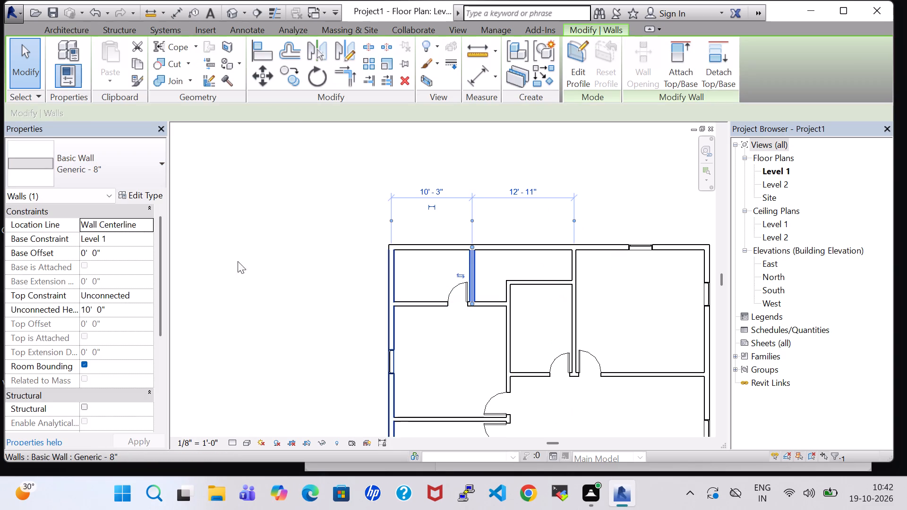
left_click(121, 172)
left_click(115, 479)
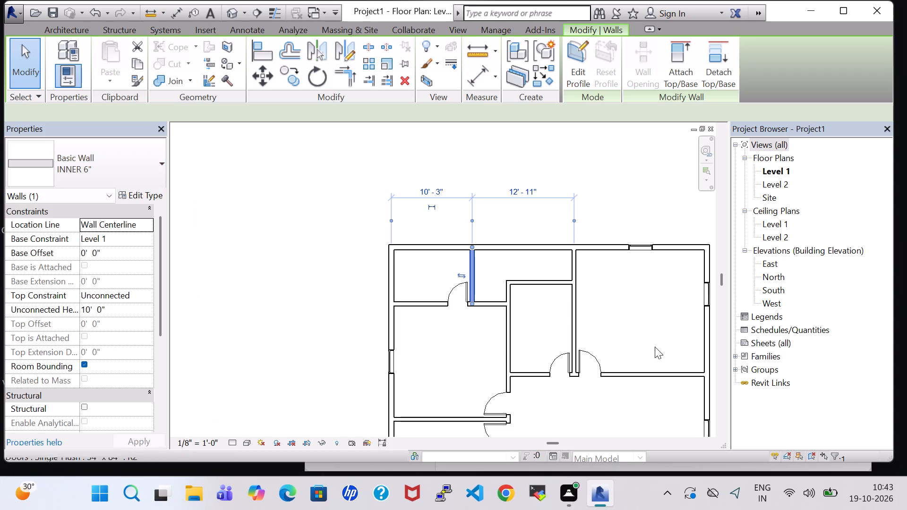
left_click(663, 308)
Open the default 3D view of the house and set its visual style to Realistic.
scroll(663, 323, "down", 1)
left_click(460, 310)
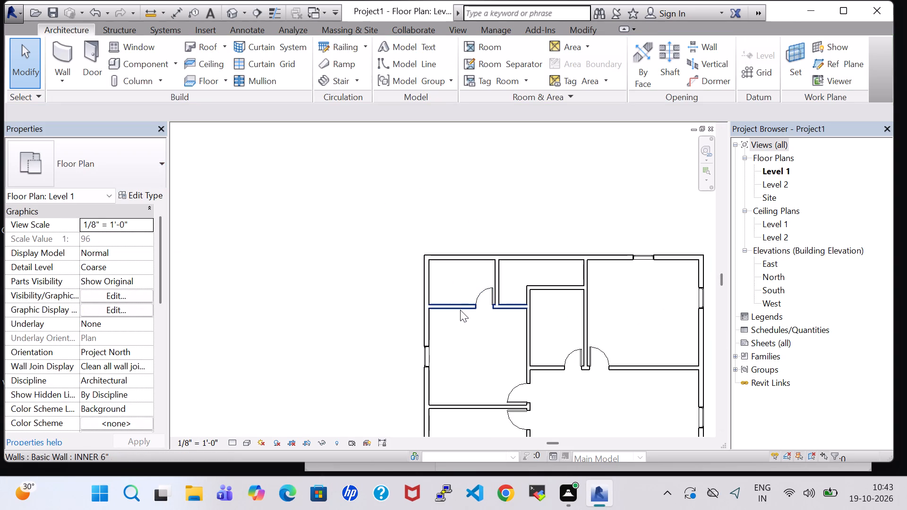
left_click(465, 357)
scroll(470, 367, "down", 4)
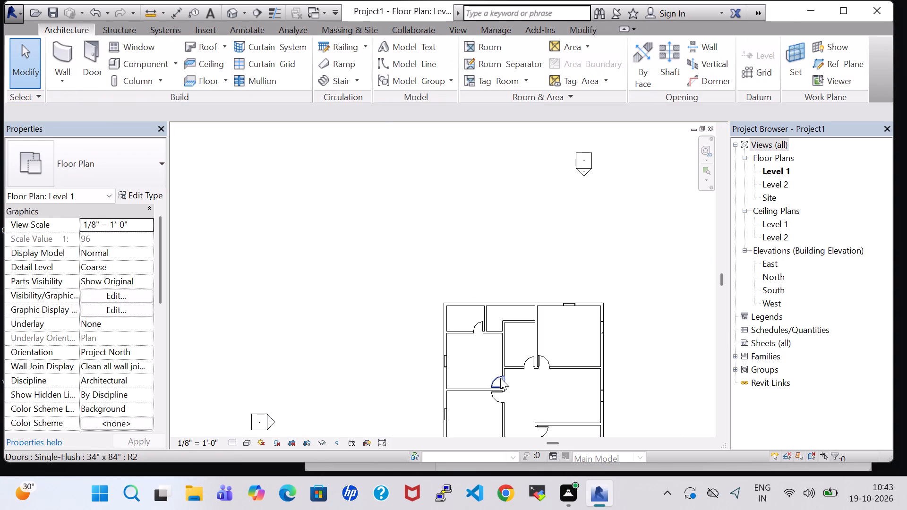
middle_click_drag(537, 404, 504, 253)
left_click(229, 20)
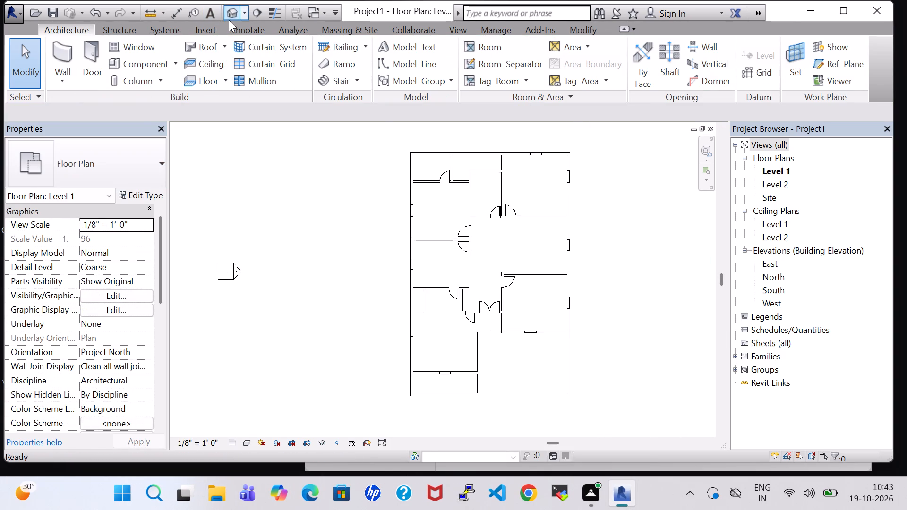
left_click(244, 438)
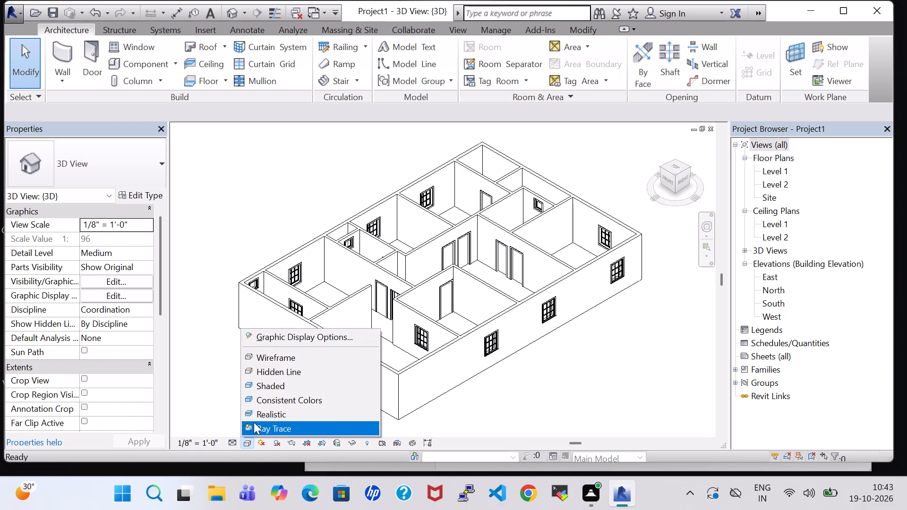
left_click(255, 418)
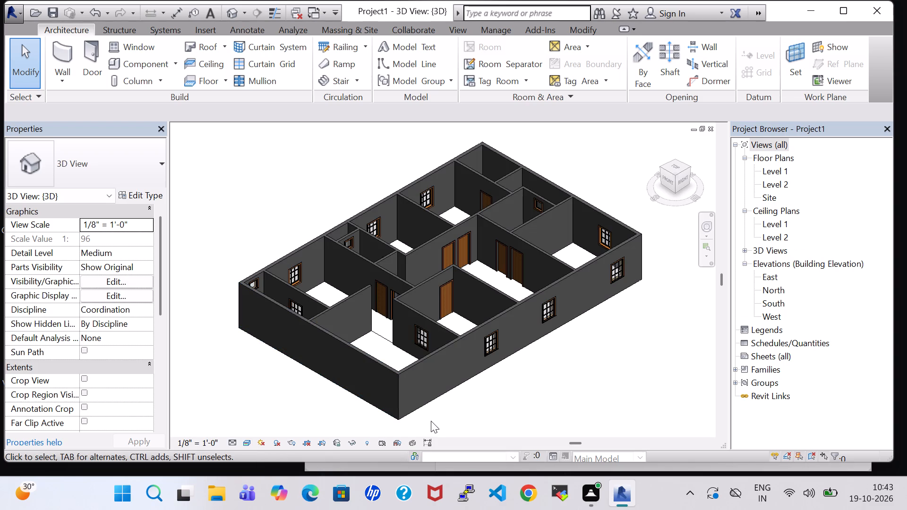
Examine the walls, doors and windows of the 3D house model from the front, left, back and right sides.
middle_click_drag(343, 430, 380, 430, "shift")
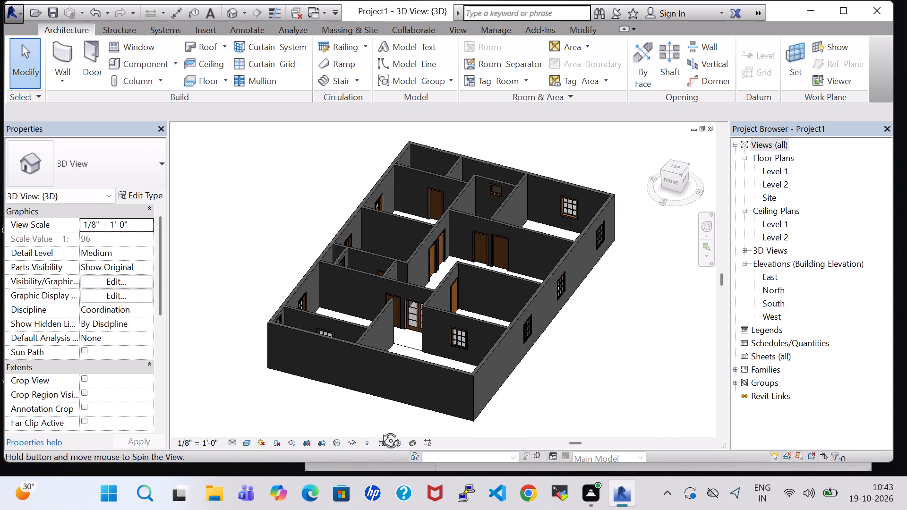
middle_click_drag(380, 430, 414, 428, "shift")
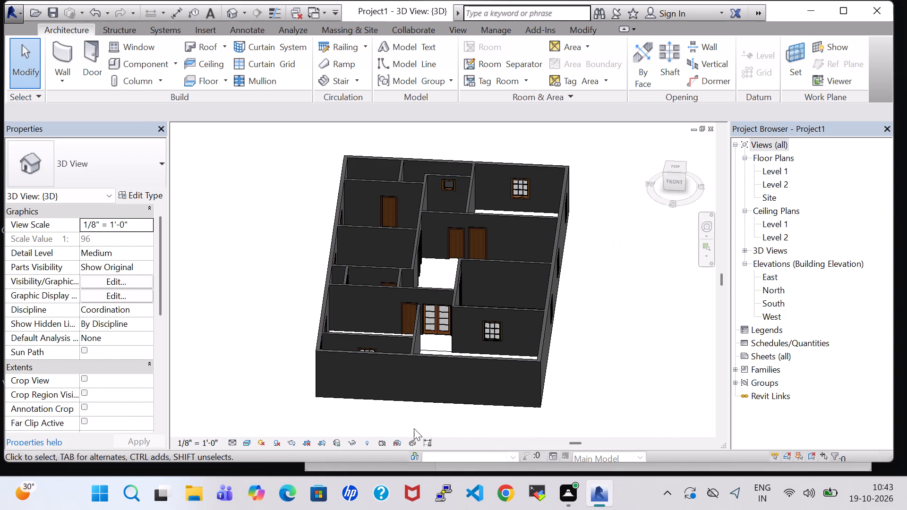
middle_click_drag(484, 319, 508, 354, "shift")
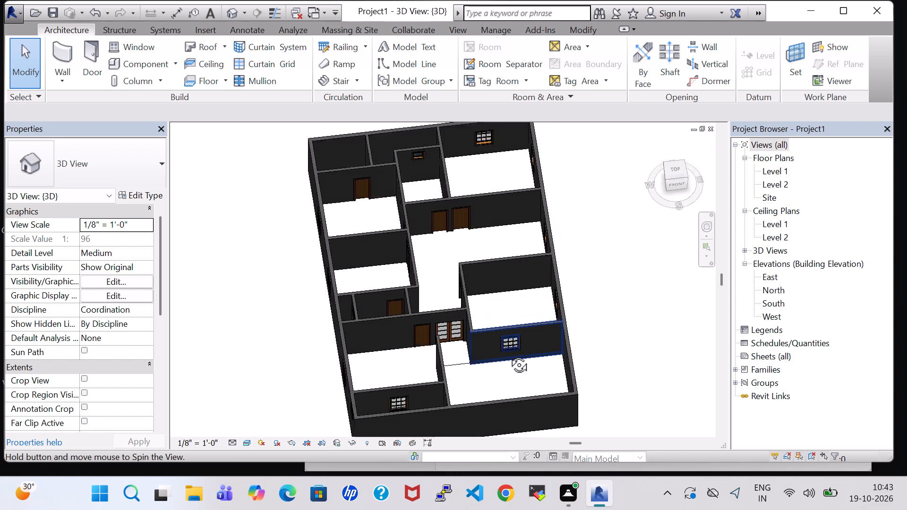
middle_click_drag(508, 354, 605, 306, "shift")
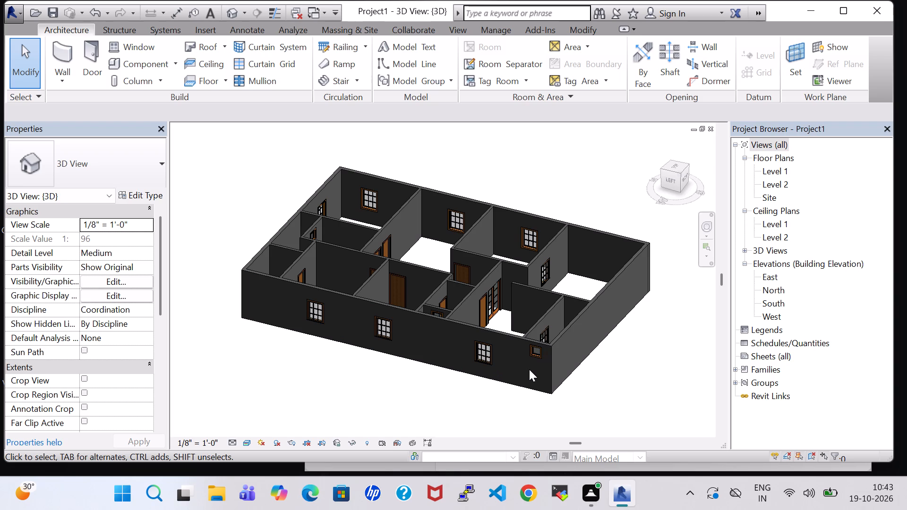
middle_click_drag(530, 368, 531, 405, "shift")
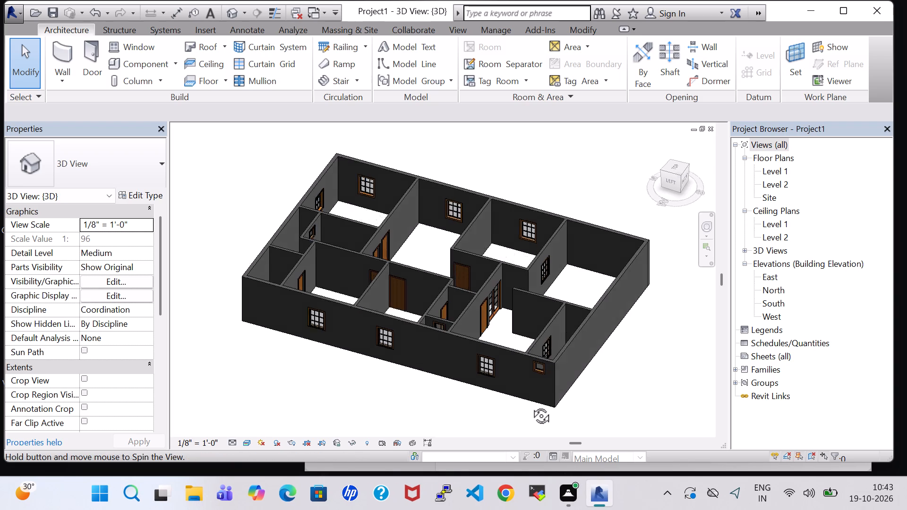
middle_click_drag(531, 405, 453, 431, "shift")
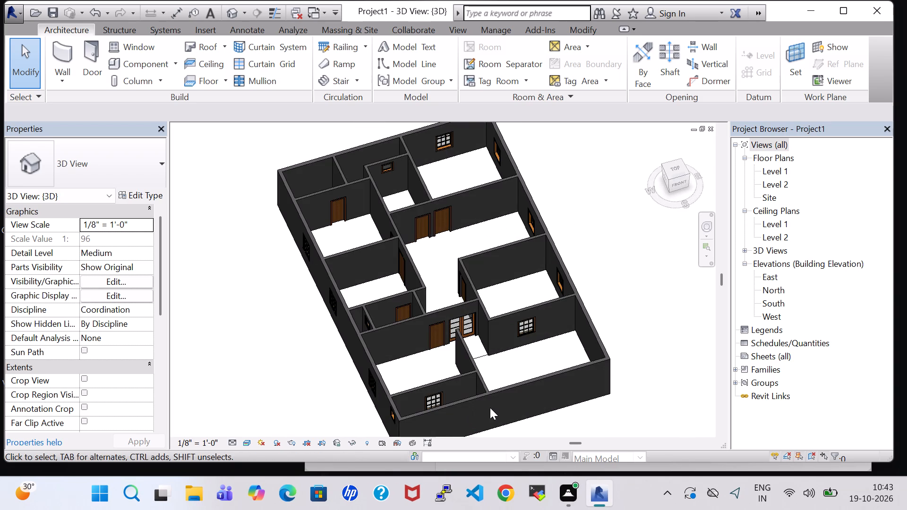
middle_click_drag(490, 408, 487, 380)
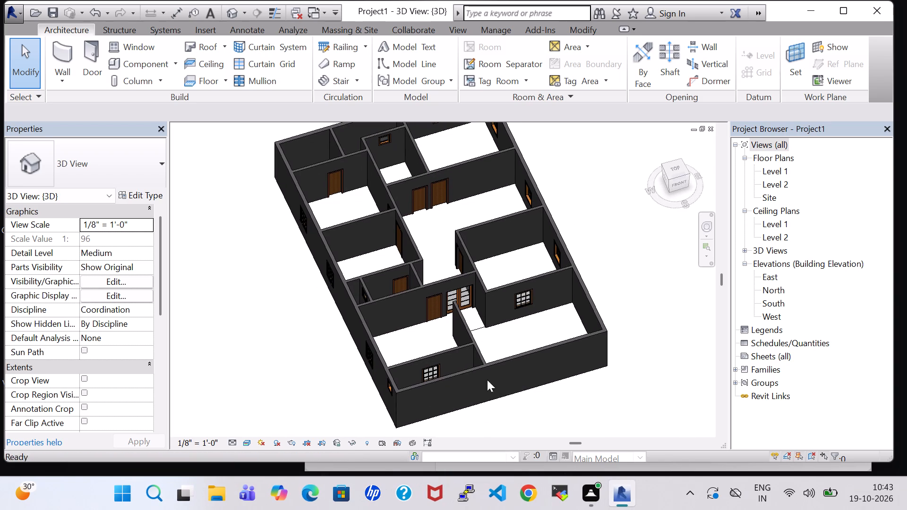
middle_click_drag(328, 363, 413, 372)
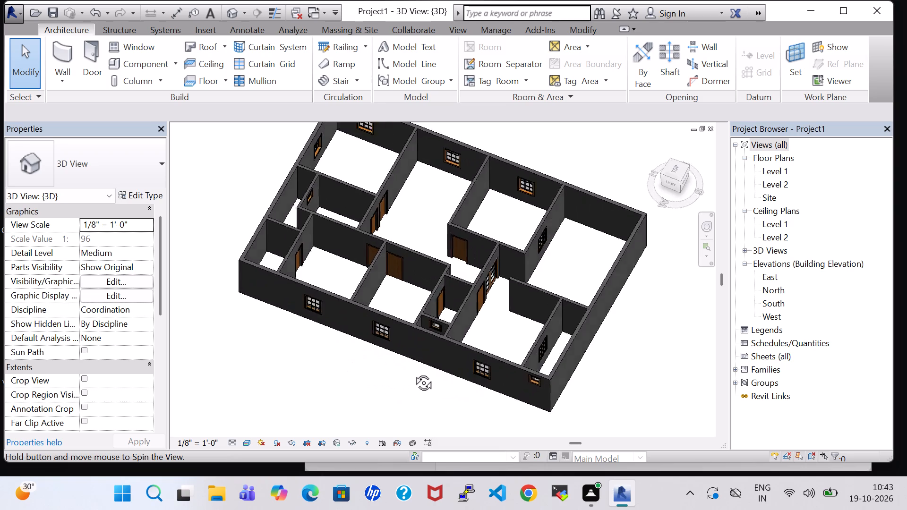
middle_click_drag(413, 372, 451, 326)
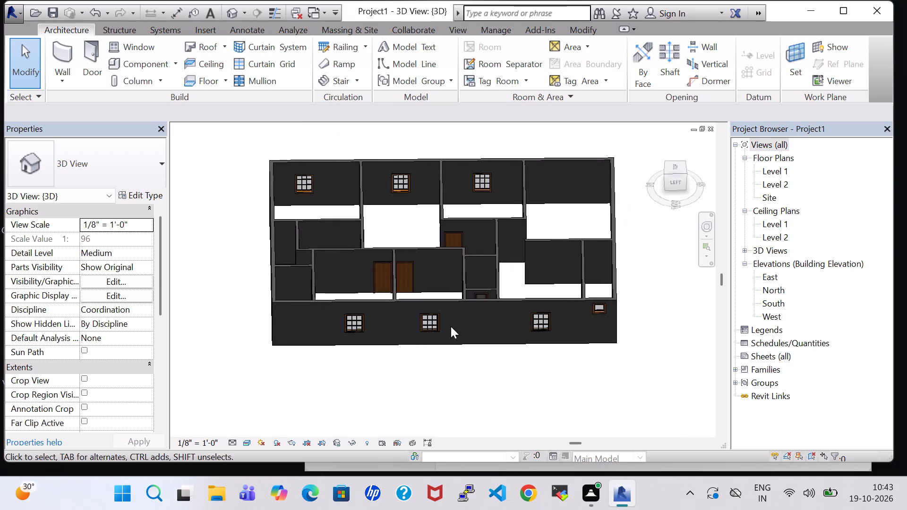
scroll(451, 326, "up", 1)
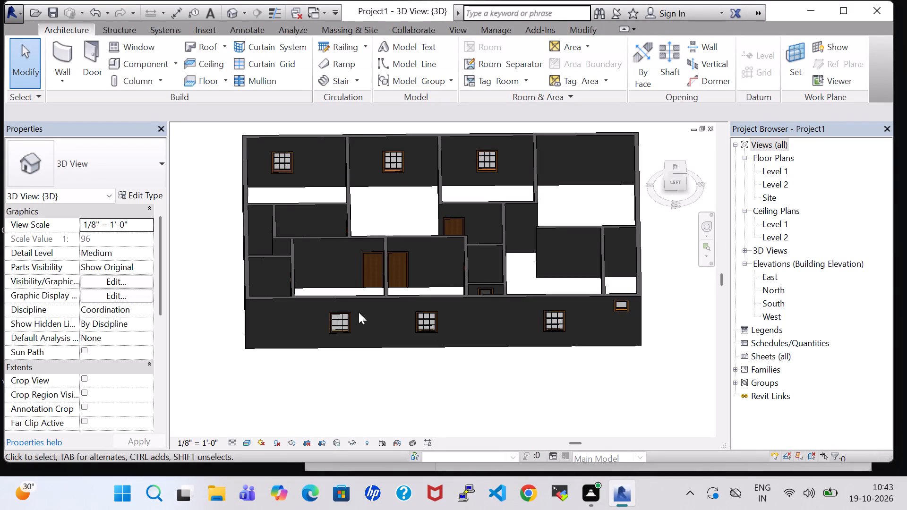
middle_click_drag(202, 343, 270, 356, "shift")
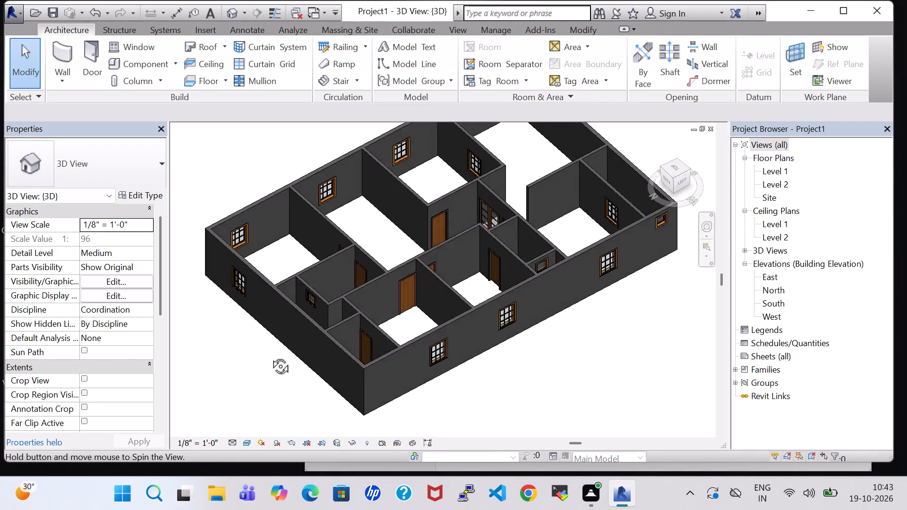
middle_click_drag(270, 356, 330, 358, "shift")
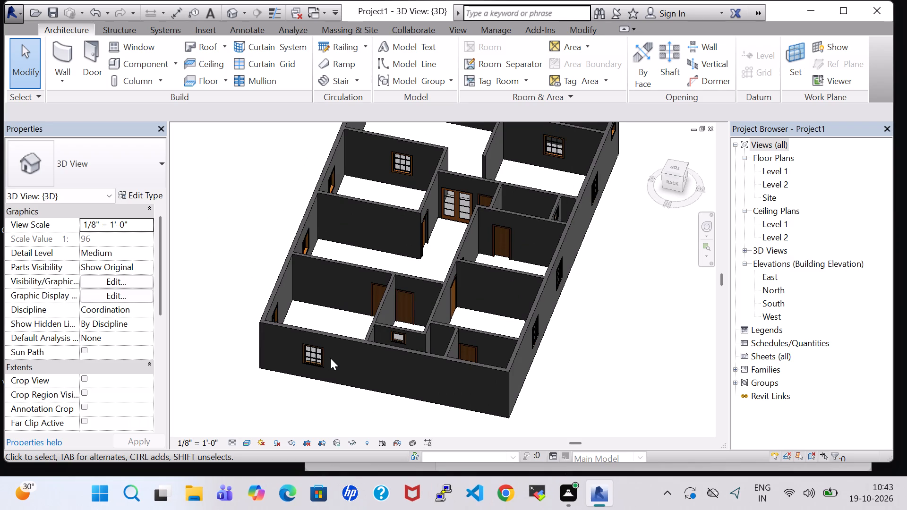
middle_click_drag(330, 358, 626, 362)
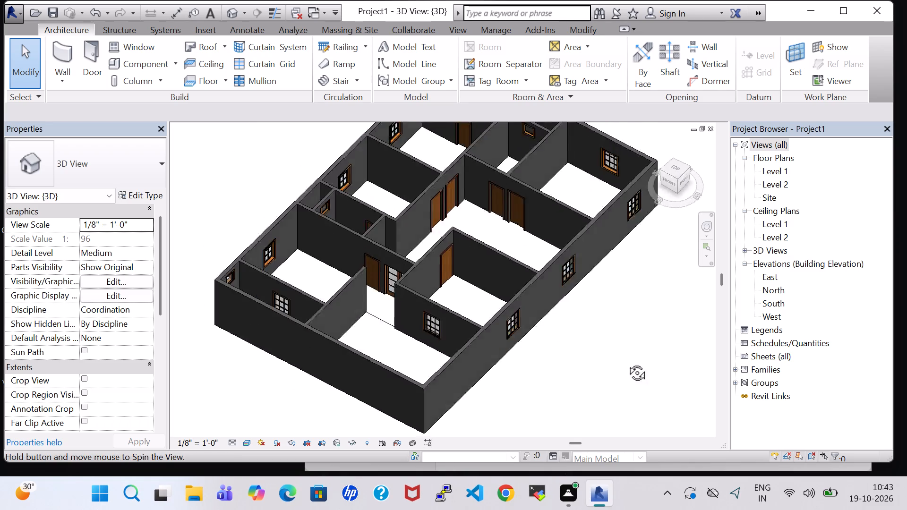
middle_click_drag(626, 362, 655, 358)
middle_click(657, 355, "shift")
On the Level 1 plan, nudge the southwest room's south-wall window east to about 13'-9" from the west wall.
double_click(775, 170)
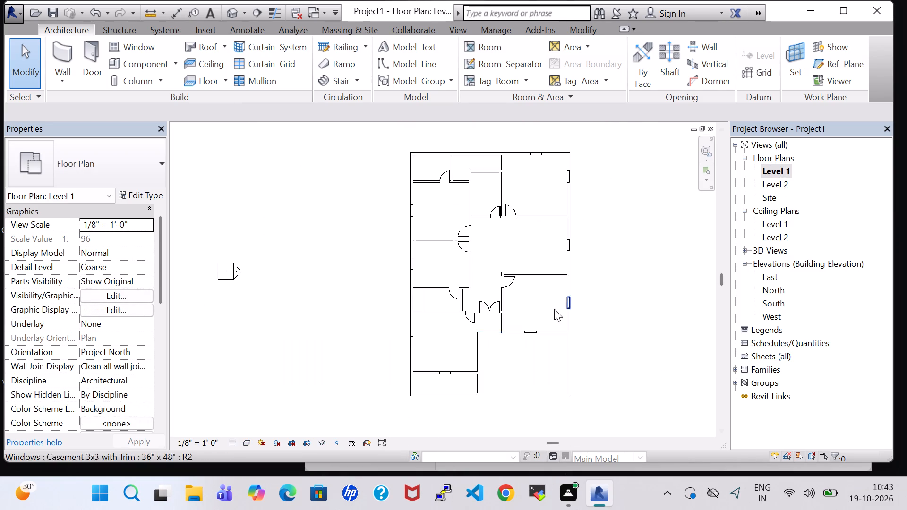
left_click(445, 371)
key("Right")
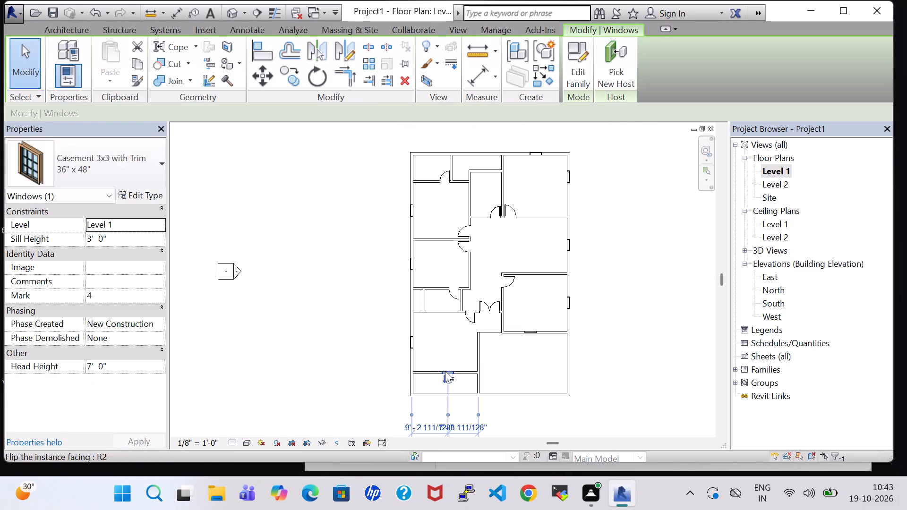
key("Right")
key("Right")
key("Right")
key("Right")
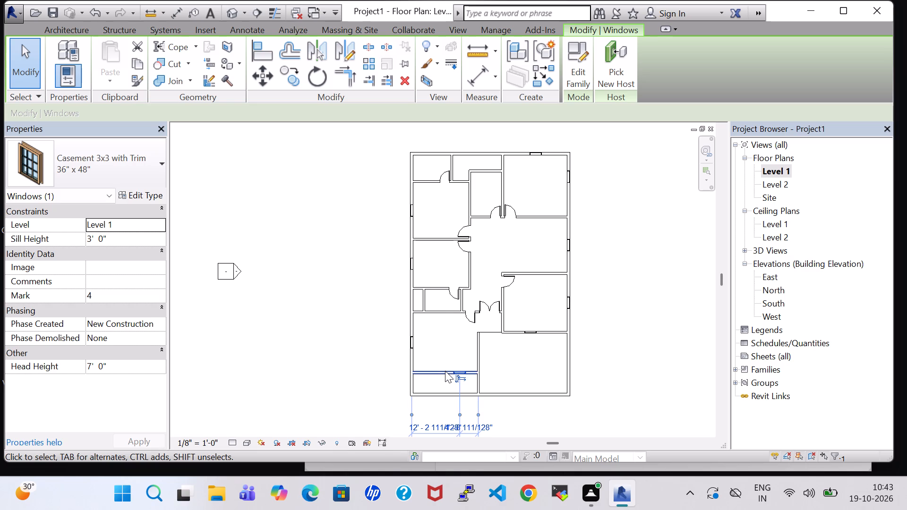
key("Right")
key("Right")
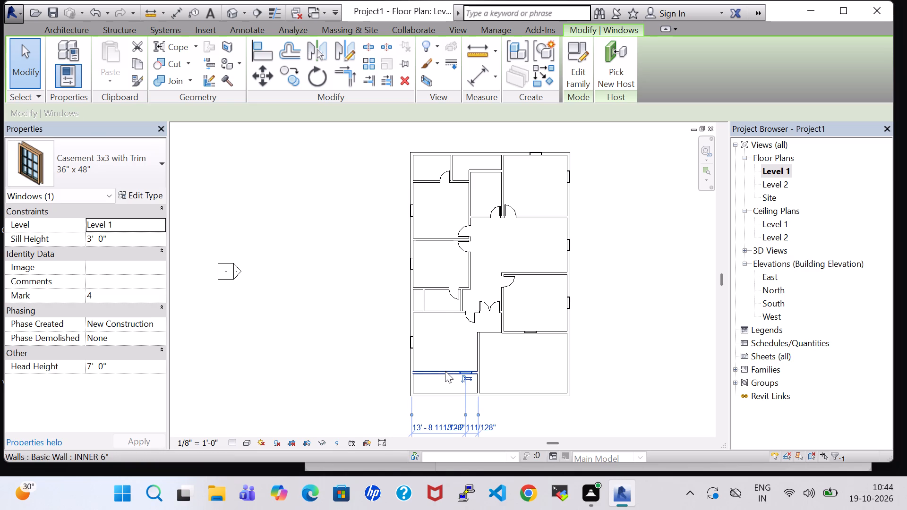
Nudge the southwest room's south-wall window farther east to about 14'-6" from the west wall.
key("Right")
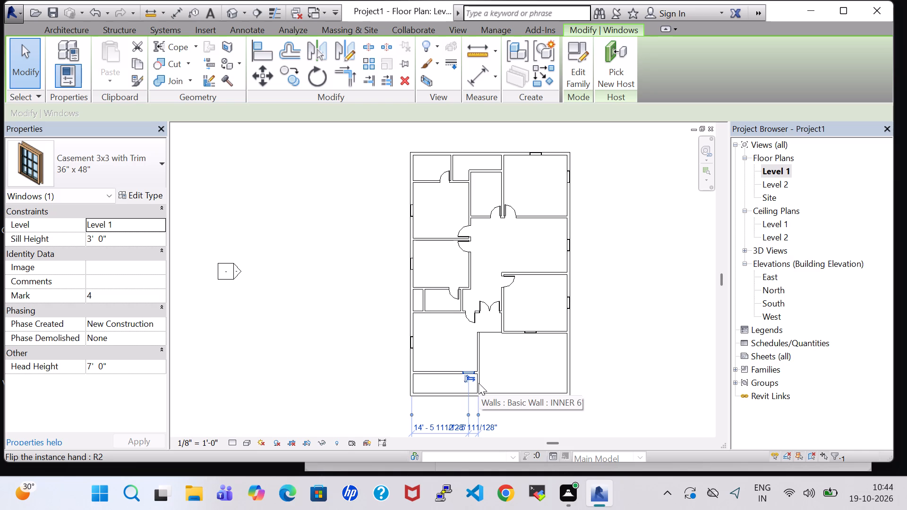
left_click(476, 383)
left_click(504, 383)
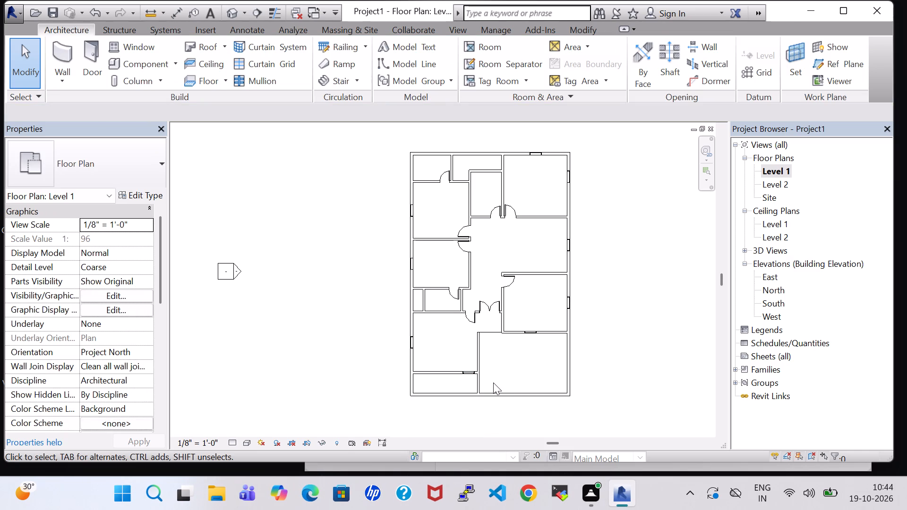
Split the car porch's west wall at the southwest room's south wall and delete the segment running south to the outer wall.
scroll(528, 66, "up", 3)
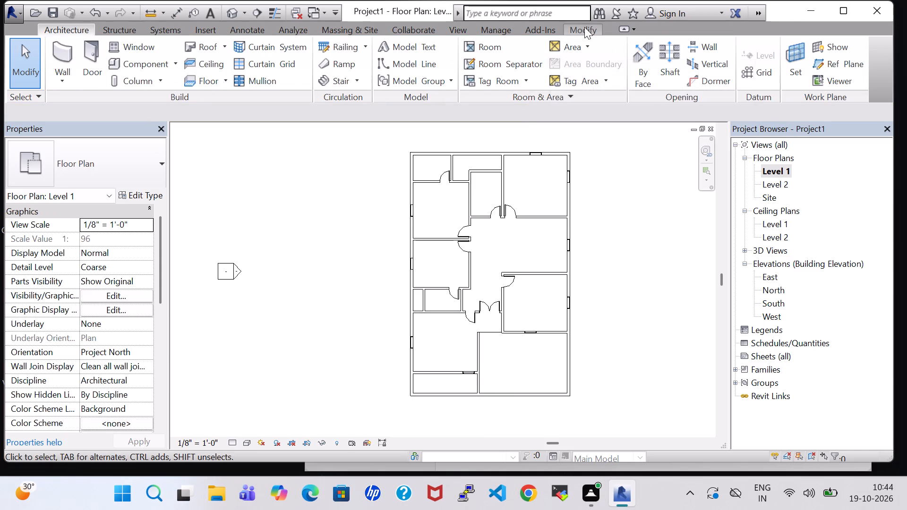
left_click(584, 27)
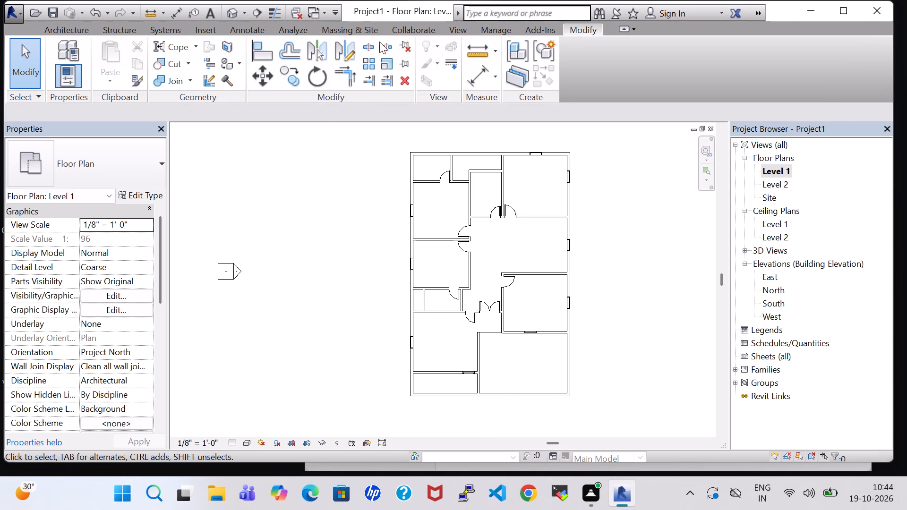
left_click(376, 42)
scroll(452, 390, "up", 7)
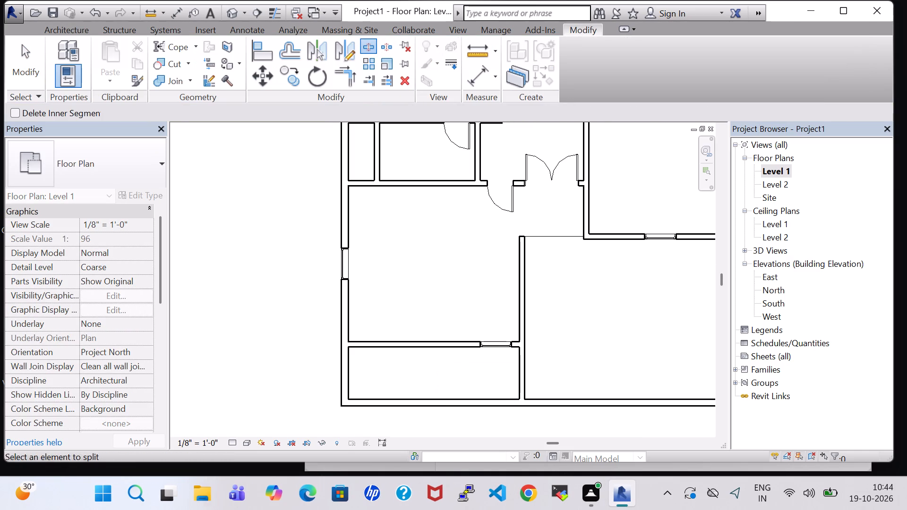
left_click(525, 342)
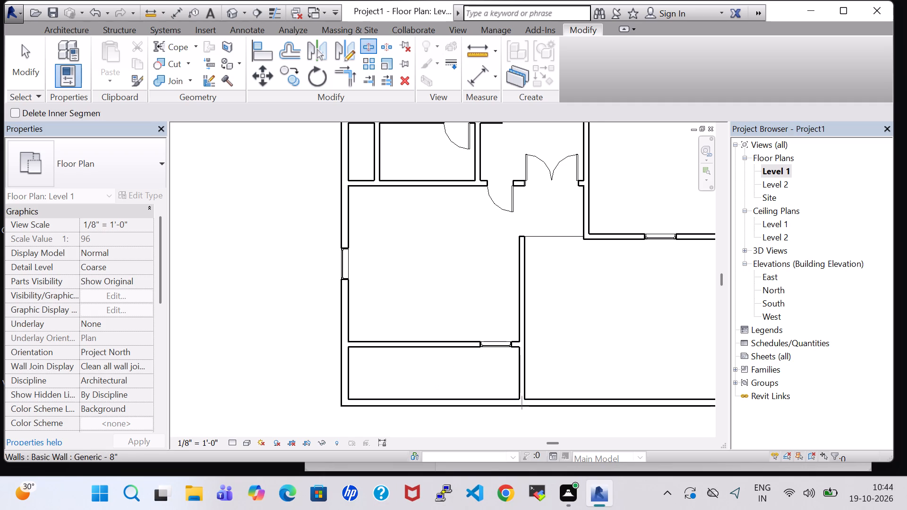
left_click(522, 403)
key("Escape")
key("Escape")
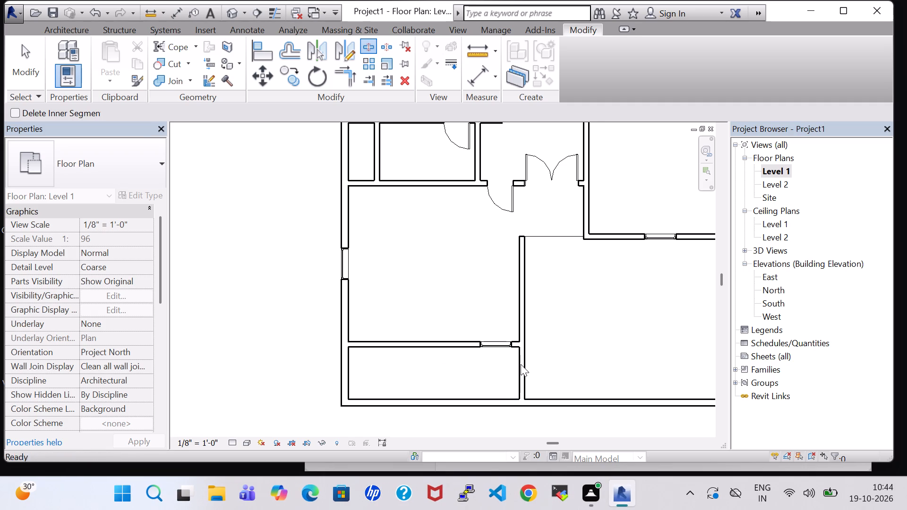
left_click(522, 366)
key("Delete")
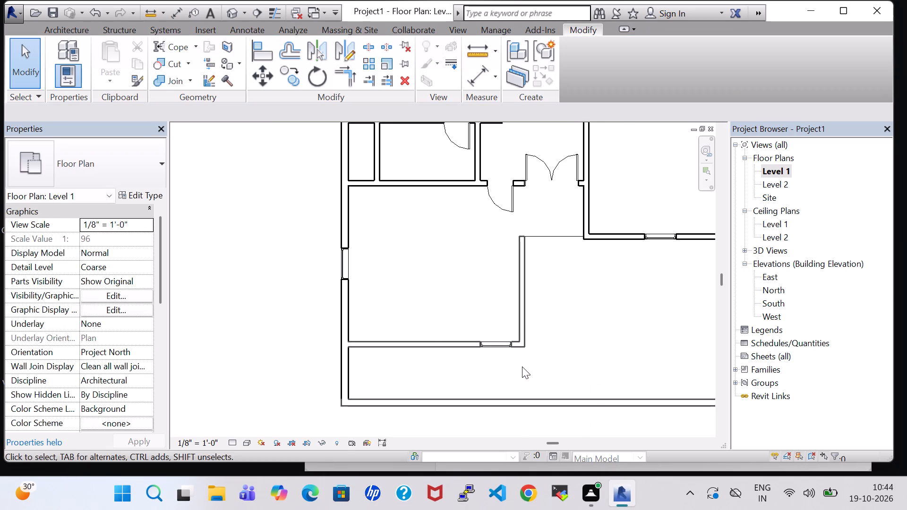
Draw a Generic - 8" wall just west of the window, from the southwest room's south wall to the outer south wall.
scroll(522, 366, "down", 3)
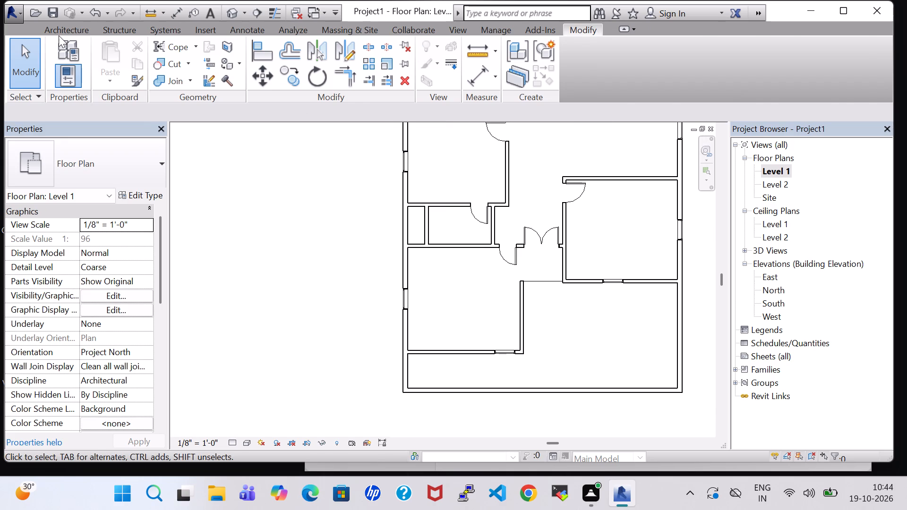
left_click(59, 35)
left_click(68, 52)
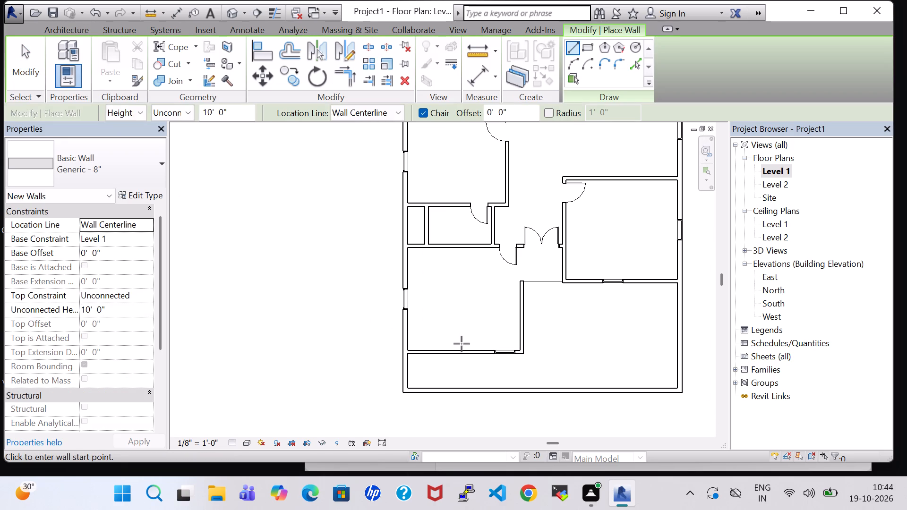
left_click(485, 351)
left_click(482, 383)
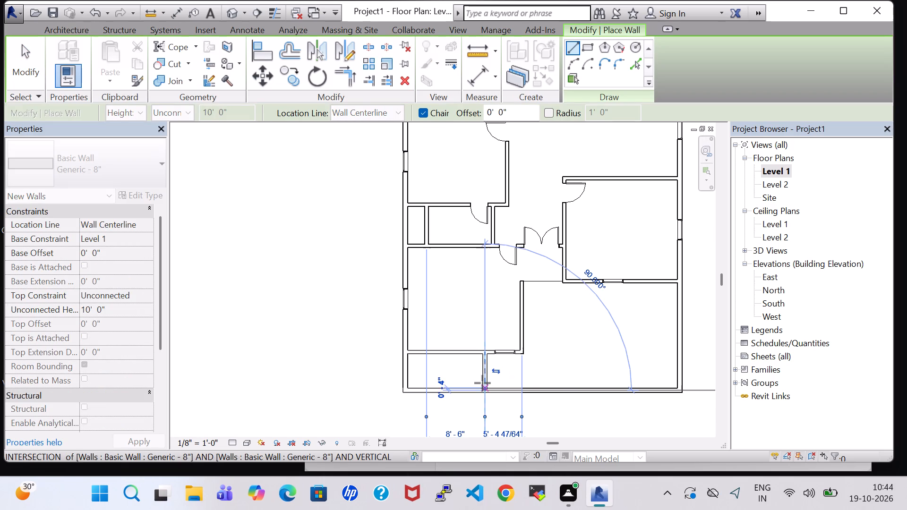
key("Escape")
key("Escape")
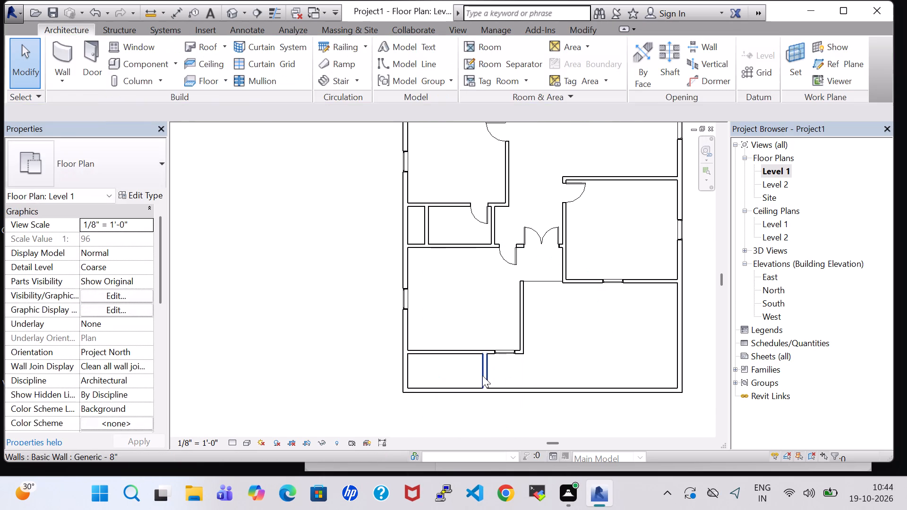
Nudge the new short partition west to about 5'-10" from the southwest room's east wall and change it to INNER 6".
left_click(482, 375)
key("Left")
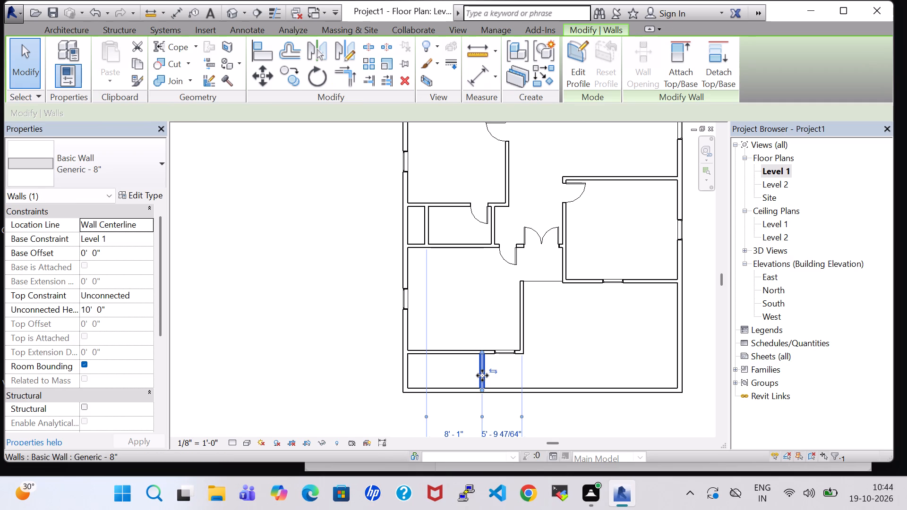
left_click(102, 166)
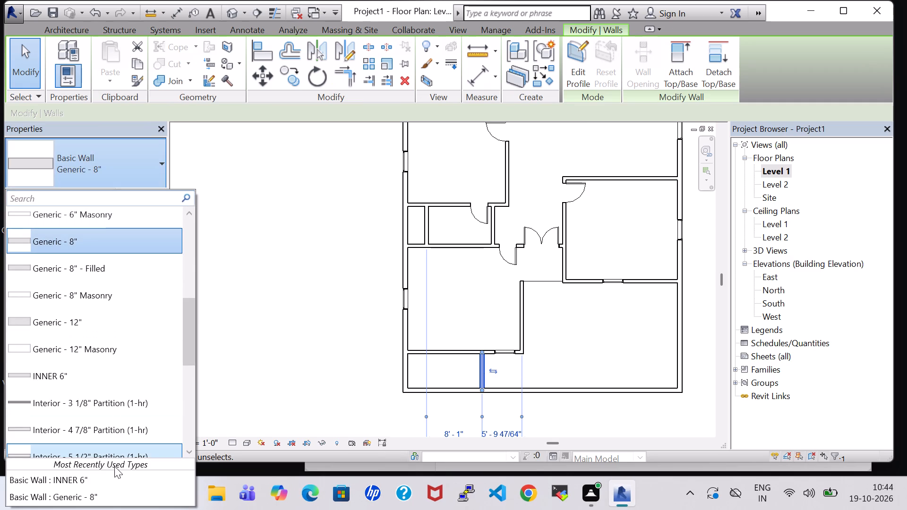
left_click(116, 484)
left_click(579, 356)
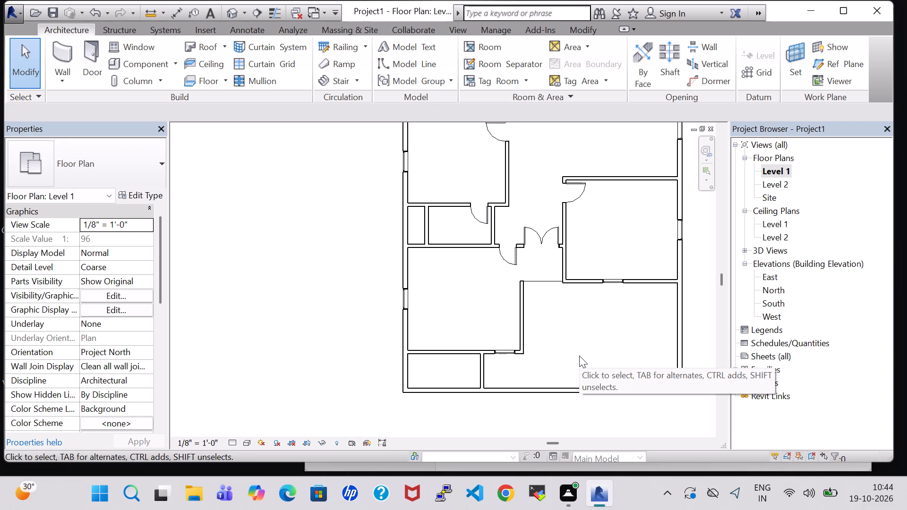
Split the outer east wall at the car porch's north wall and the outer south wall at the new short partition.
scroll(579, 357, "down", 1)
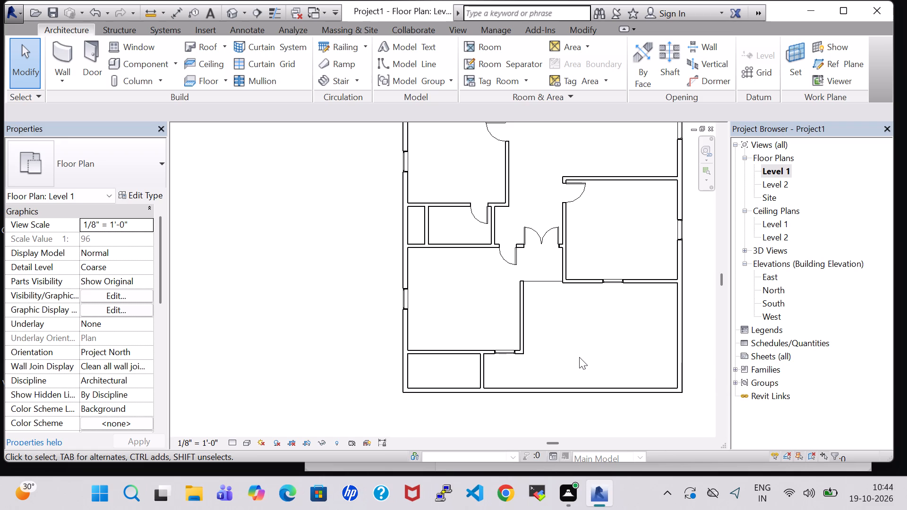
scroll(579, 359, "down", 1)
scroll(579, 359, "up", 1)
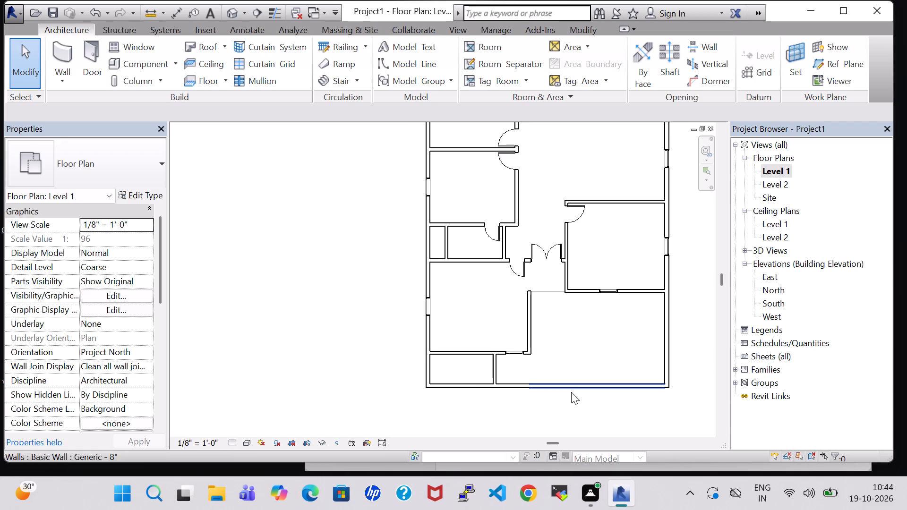
scroll(569, 406, "down", 1)
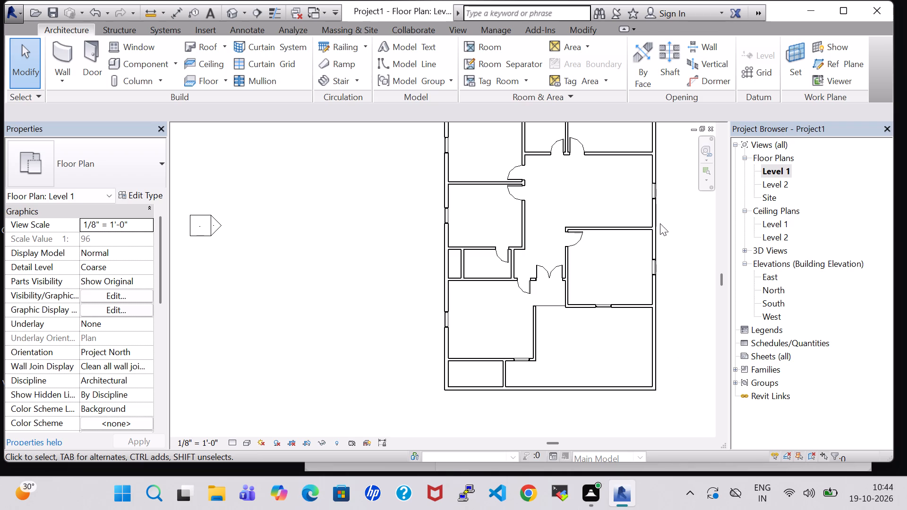
left_click(570, 30)
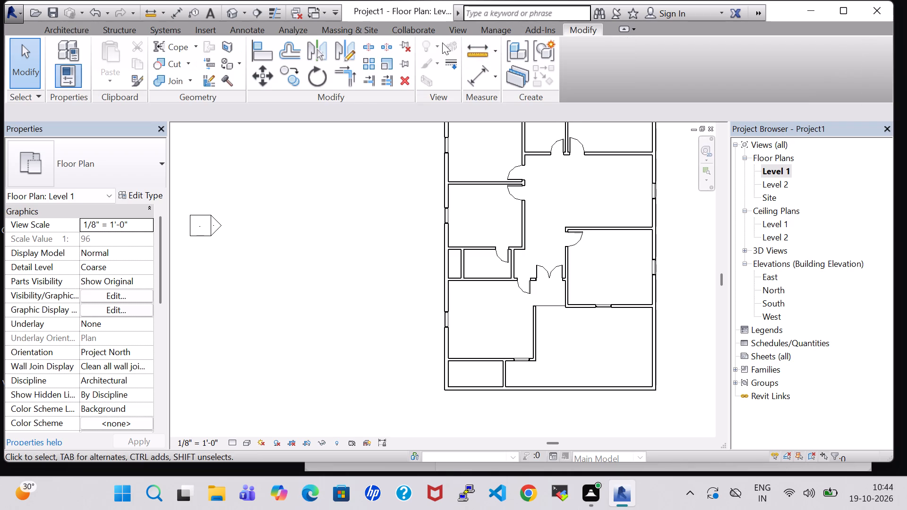
left_click(368, 42)
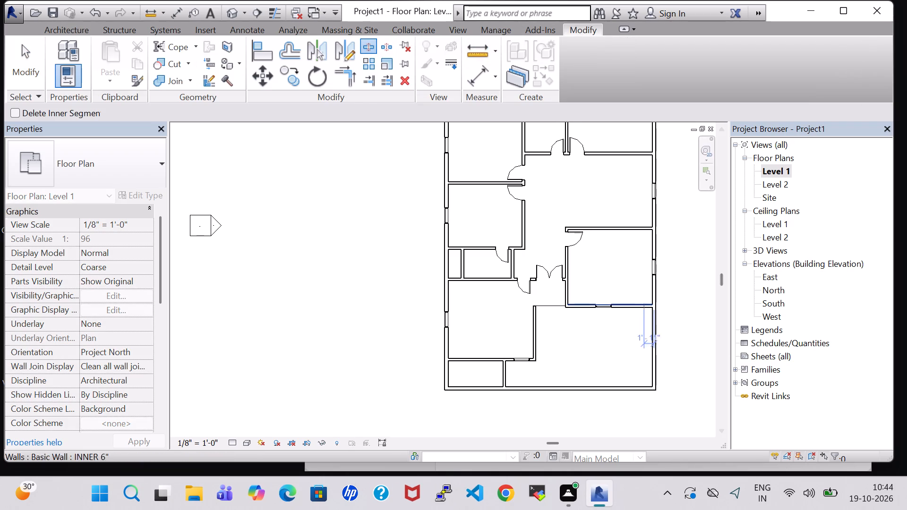
left_click(659, 305)
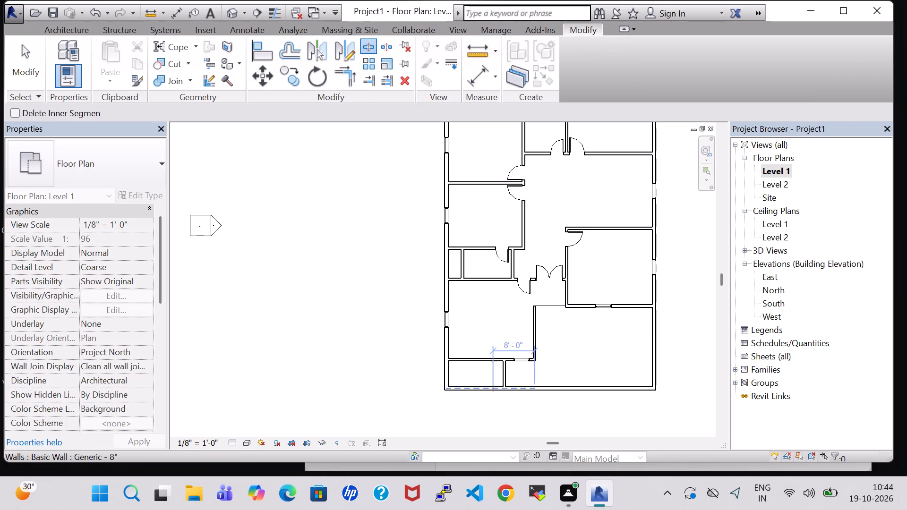
left_click(505, 389)
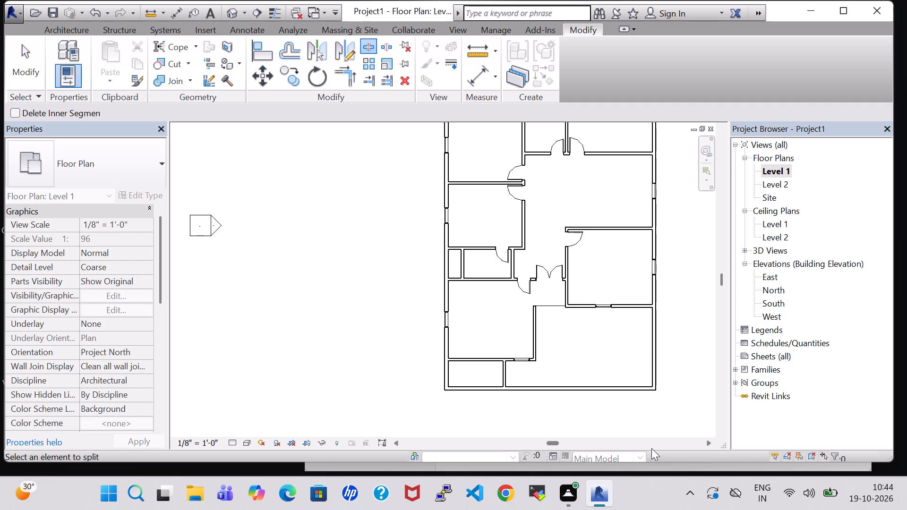
key("Escape")
key("Escape")
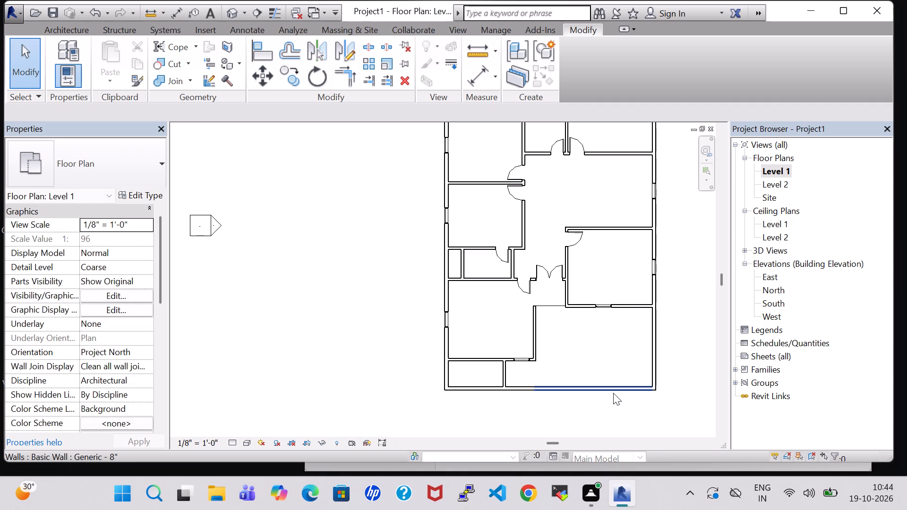
left_click(522, 391)
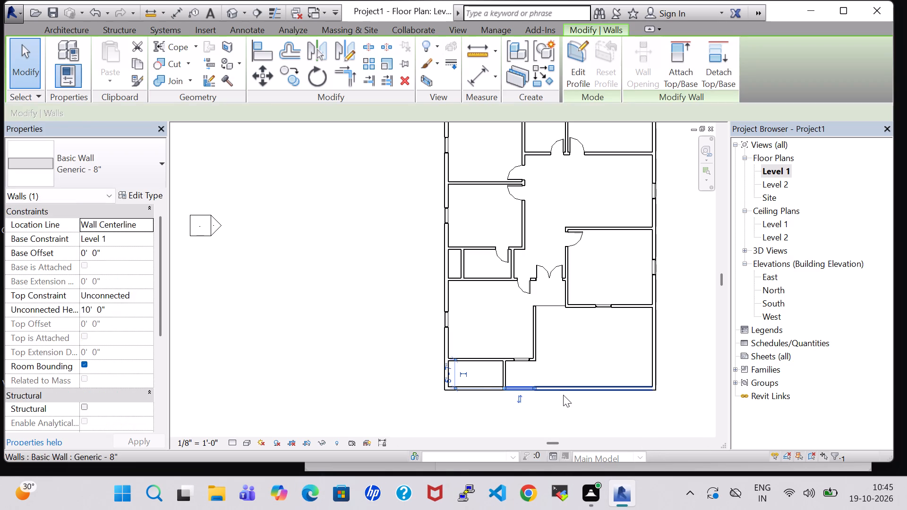
left_click(564, 395)
left_click(652, 343)
left_click(682, 365)
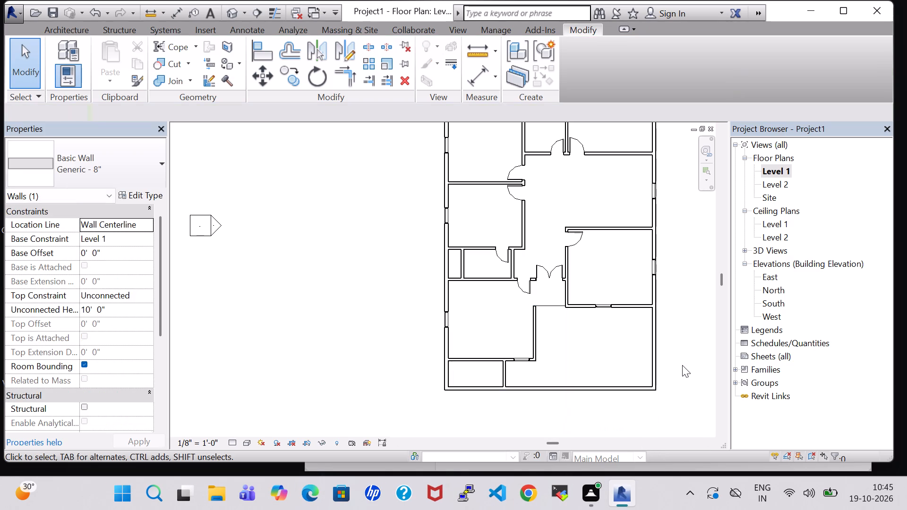
Load the Toilet-Domestic-3D family from the US Imperial plumbing library's Water Closets folder as a component.
middle_click_drag(682, 365, 682, 430)
scroll(676, 371, "down", 1)
middle_click_drag(676, 371, 635, 365)
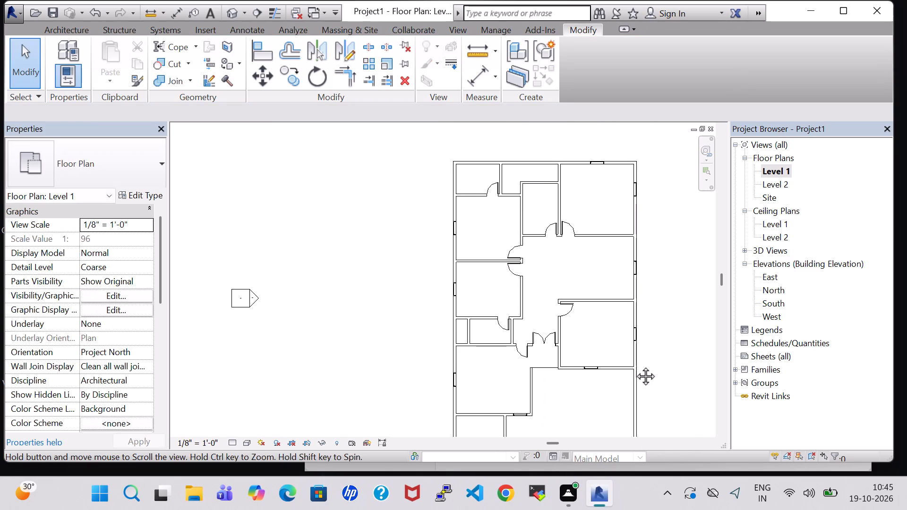
middle_click_drag(635, 365, 619, 347)
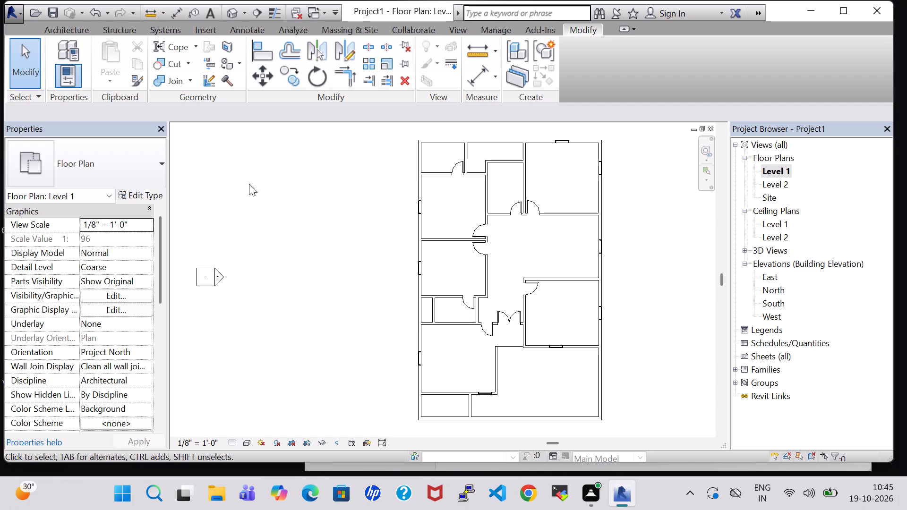
left_click(75, 30)
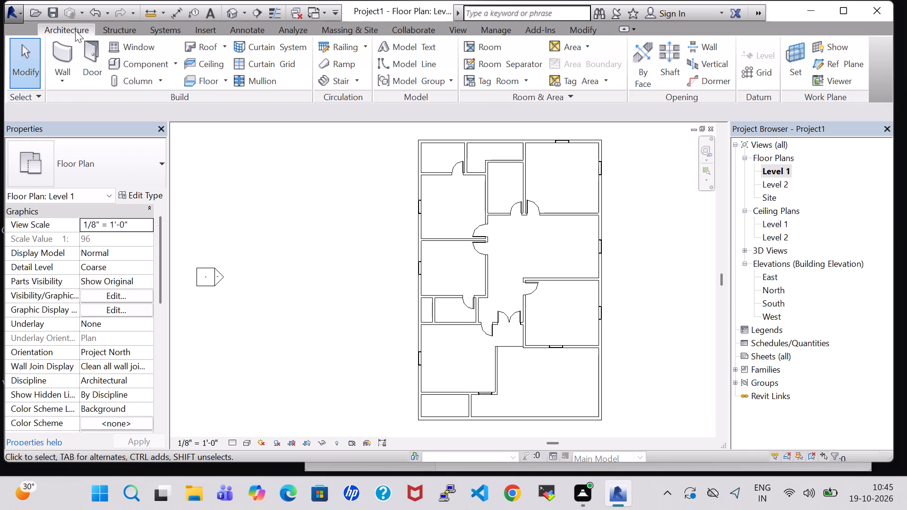
left_click(128, 59)
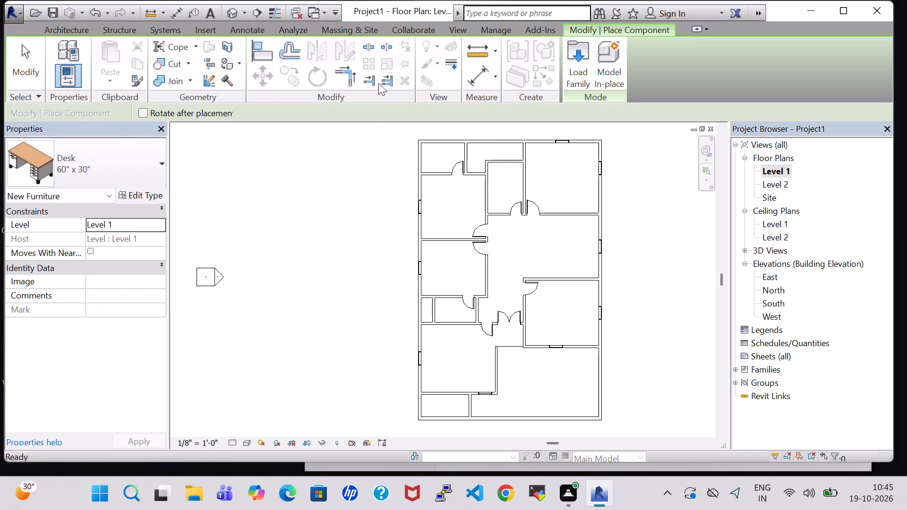
left_click(589, 64)
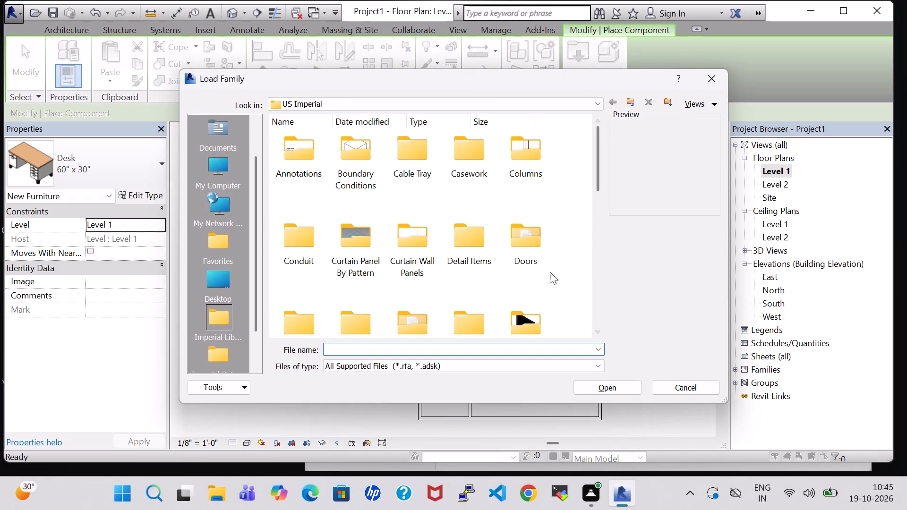
left_click(530, 314)
key("p")
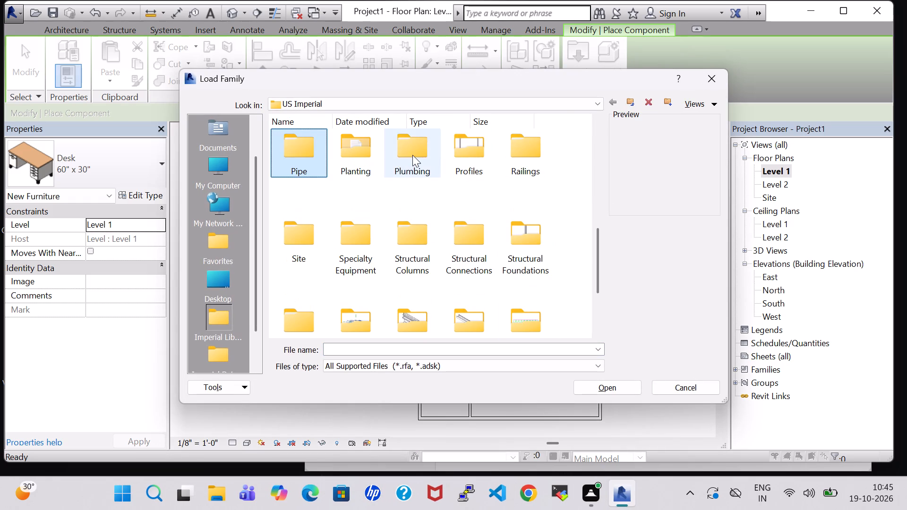
double_click(412, 155)
double_click(292, 142)
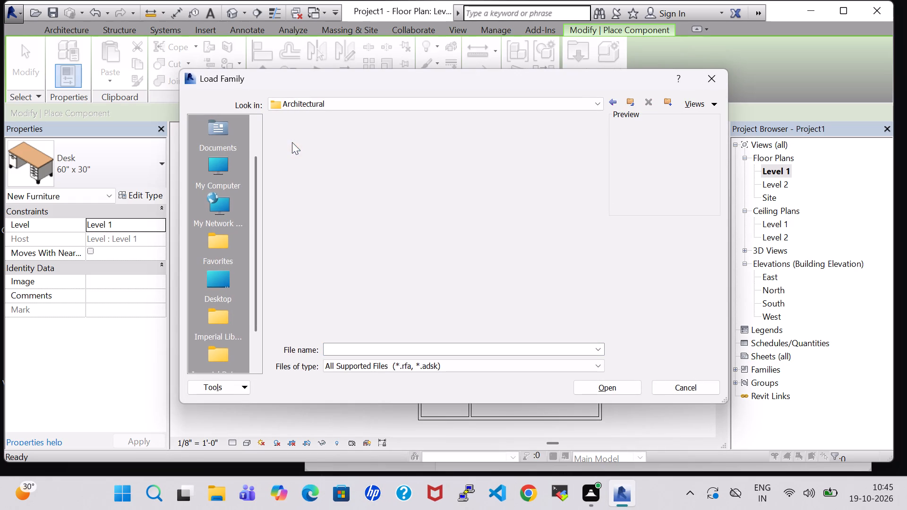
double_click(343, 156)
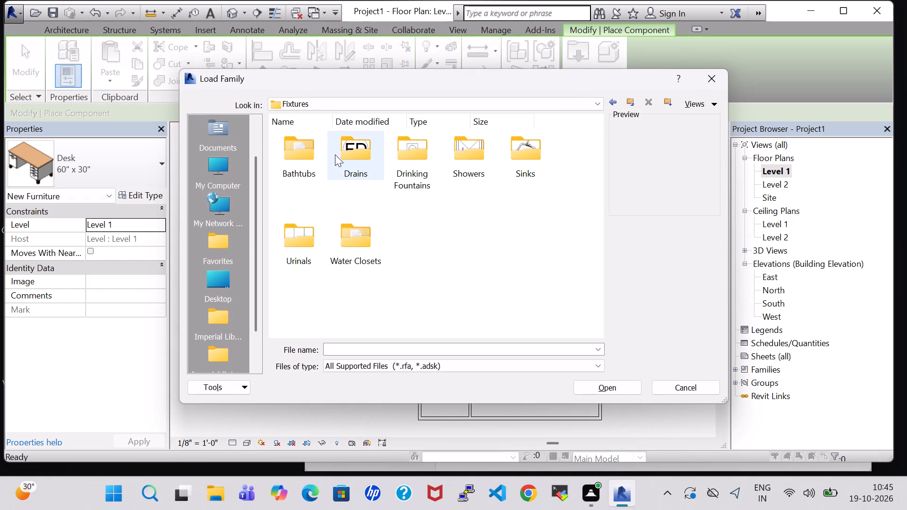
double_click(350, 244)
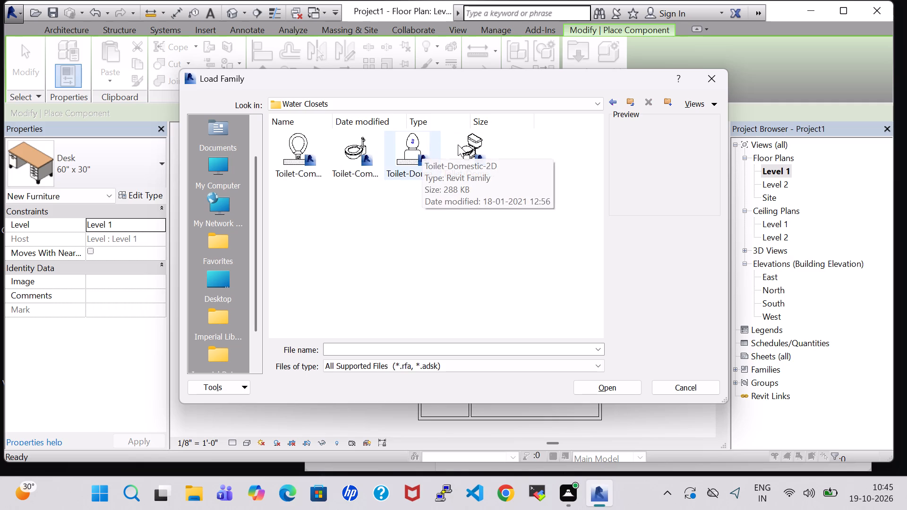
left_click(458, 144)
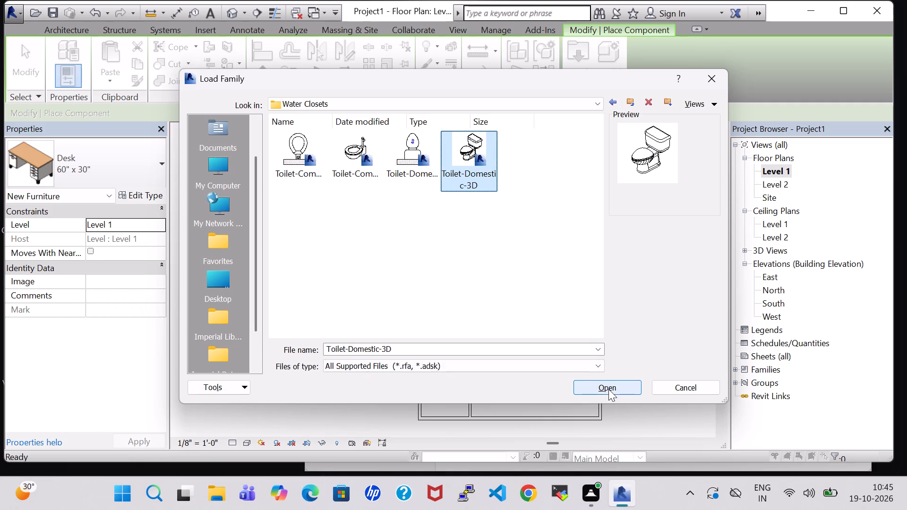
left_click(608, 389)
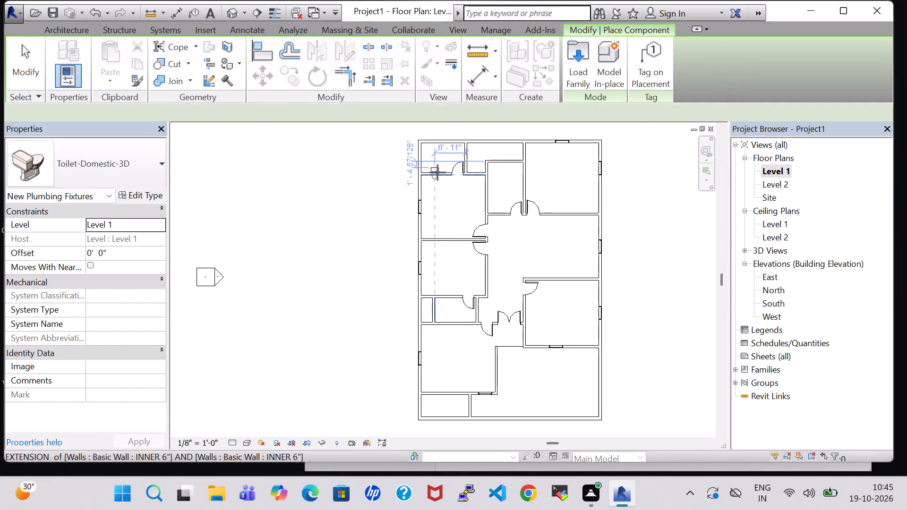
Place the toilet in the northwest bathroom's northwest corner against the north wall, about 8'-9" from its east wall.
scroll(437, 172, "up", 5)
middle_click_drag(437, 172, 455, 297)
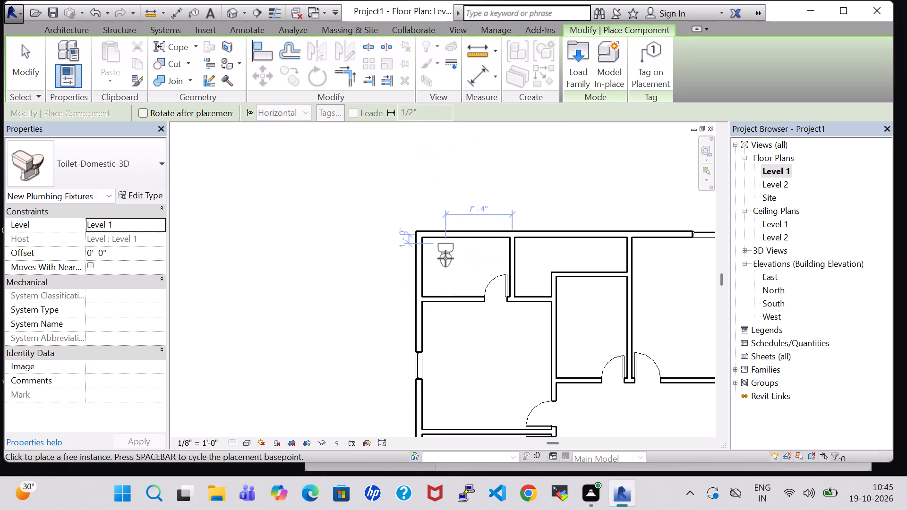
scroll(429, 255, "up", 4)
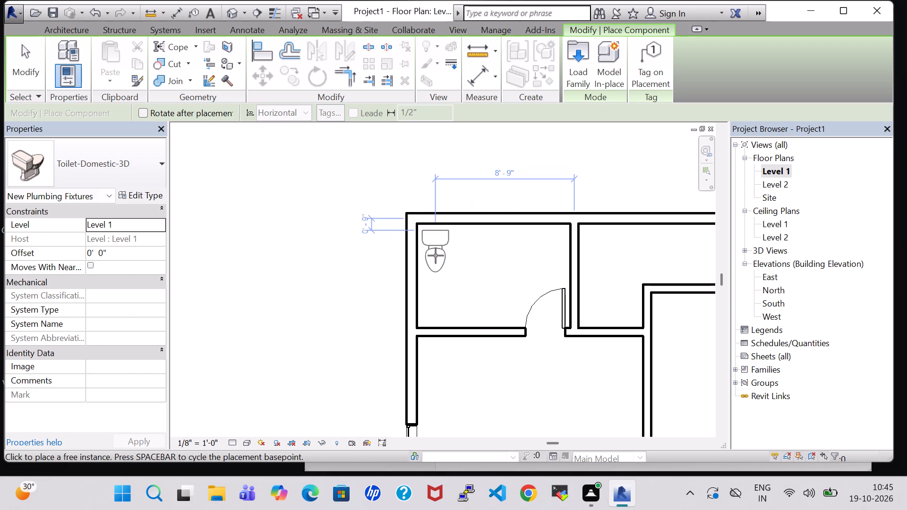
left_click(436, 253)
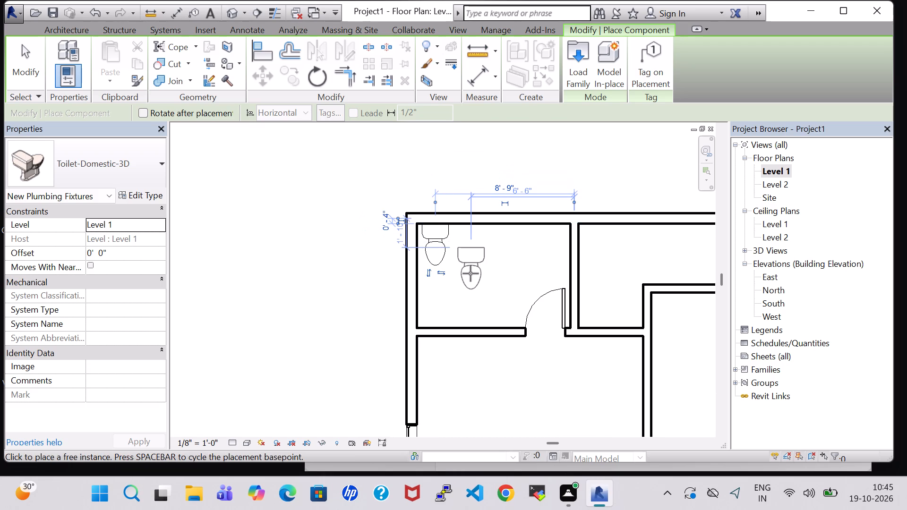
key("Escape")
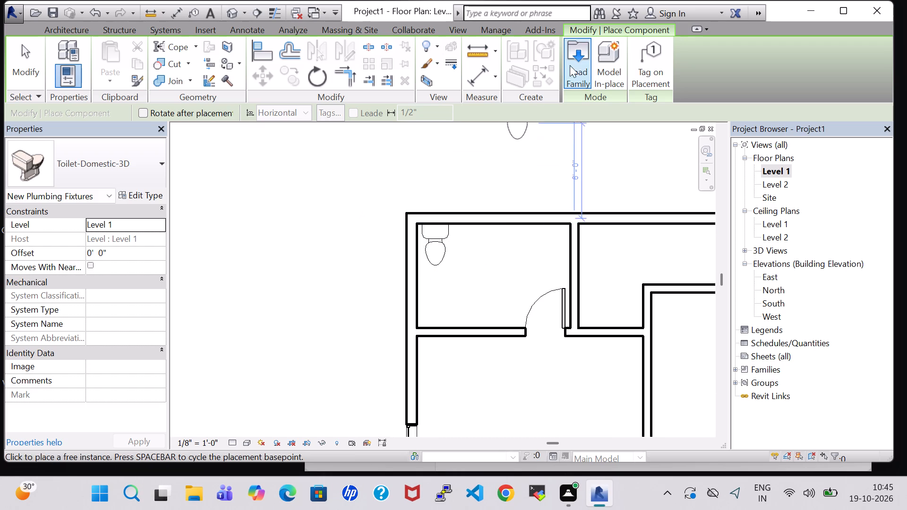
Load the Sink Vanity-Square family from the plumbing library's Sinks folder.
left_click(573, 62)
left_click(518, 256)
key("p")
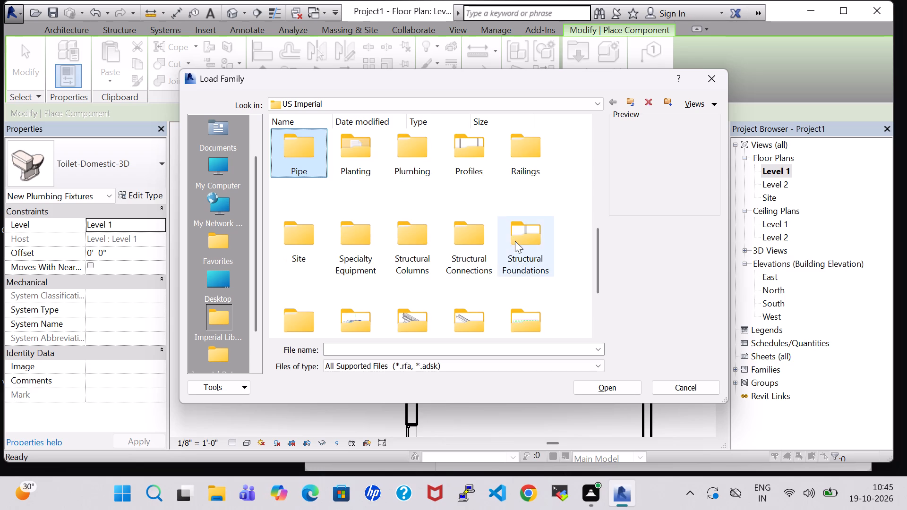
double_click(412, 162)
double_click(295, 159)
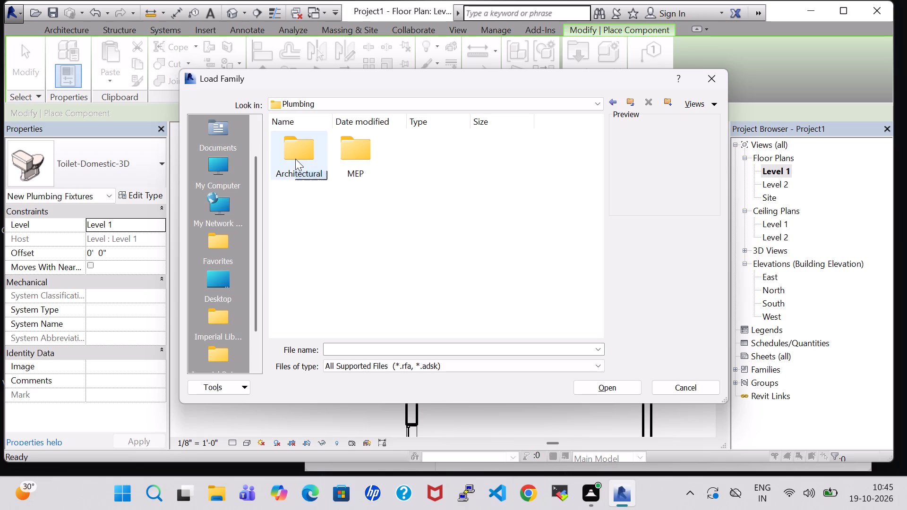
double_click(350, 165)
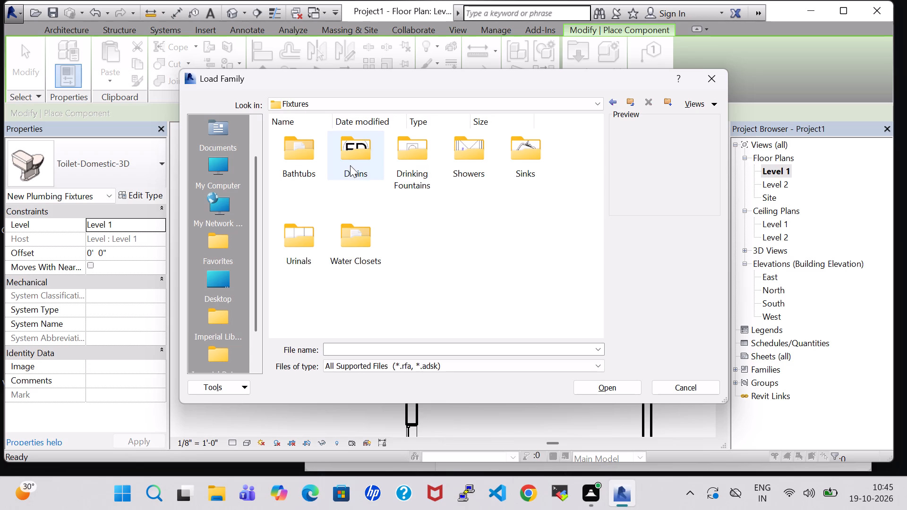
double_click(532, 171)
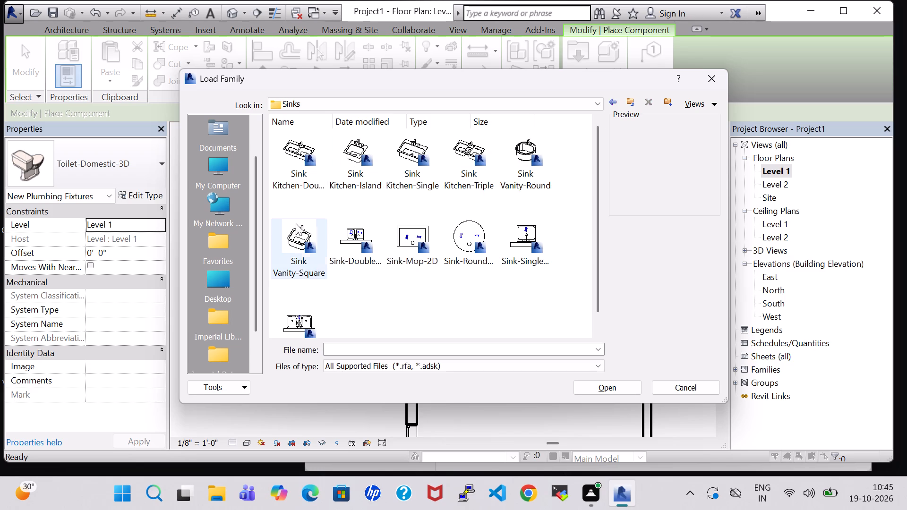
left_click(296, 237)
left_click(605, 383)
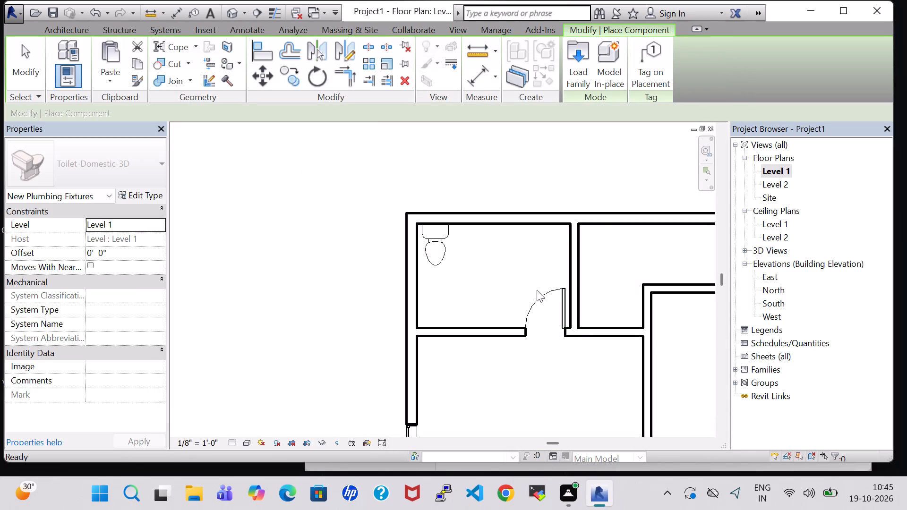
Place the 20" x 18" vanity sink against the northwest bathroom's north wall, near its east wall.
scroll(541, 243, "up", 2)
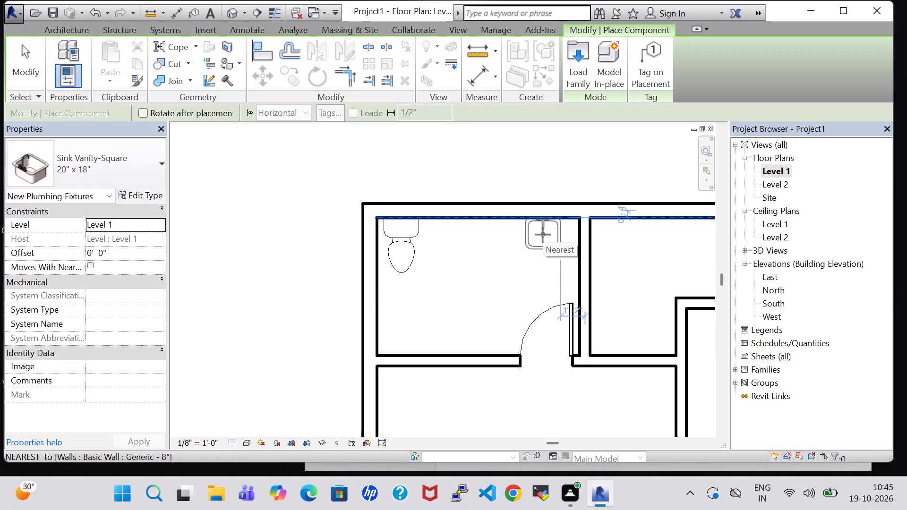
left_click(543, 235)
key("Escape")
key("Escape")
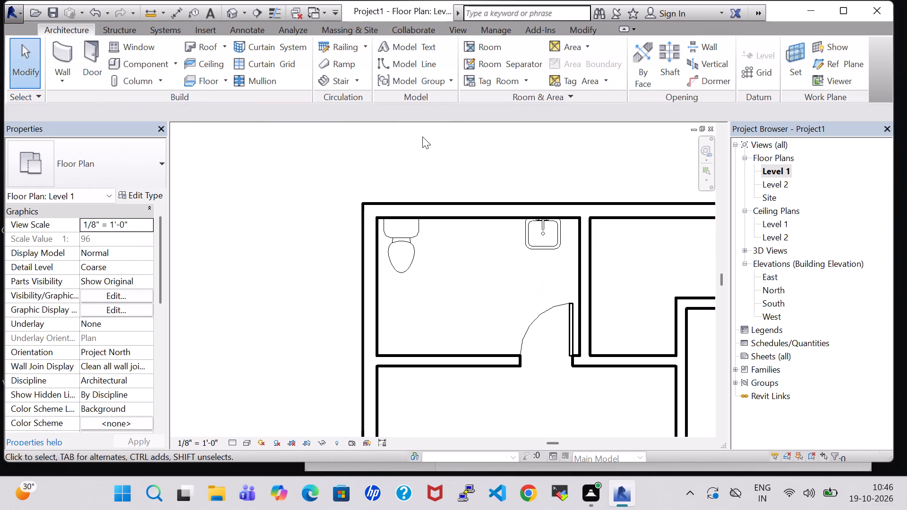
Load the Floor Drain - Round family from the plumbing library's Drains folder.
left_click(148, 71)
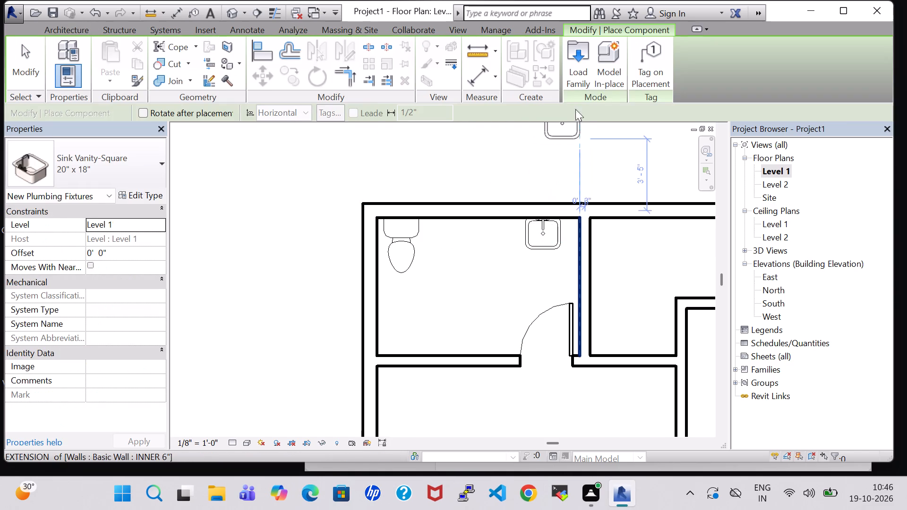
left_click(565, 79)
left_click(523, 311)
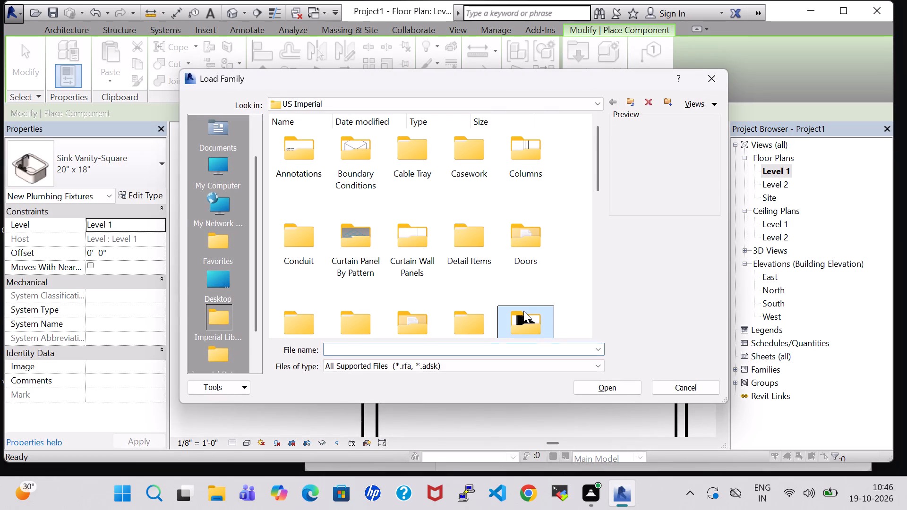
key("p")
double_click(406, 163)
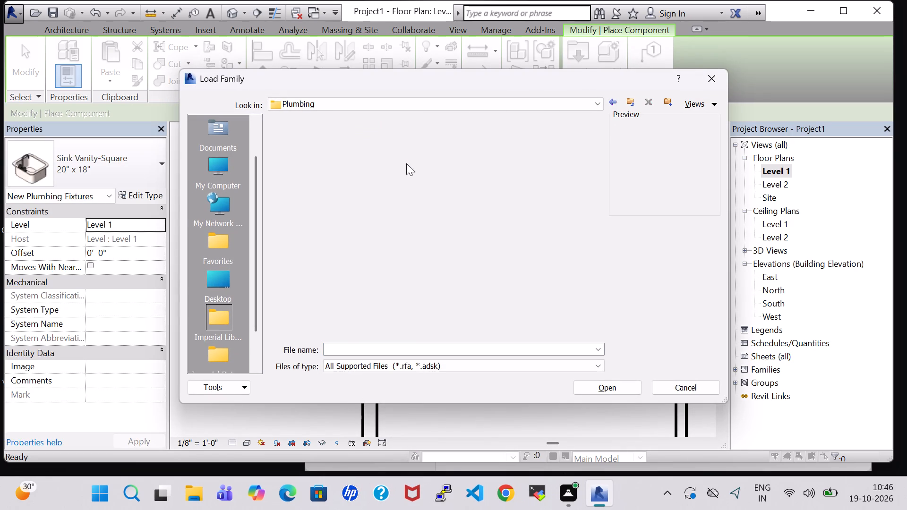
double_click(342, 162)
double_click(342, 162)
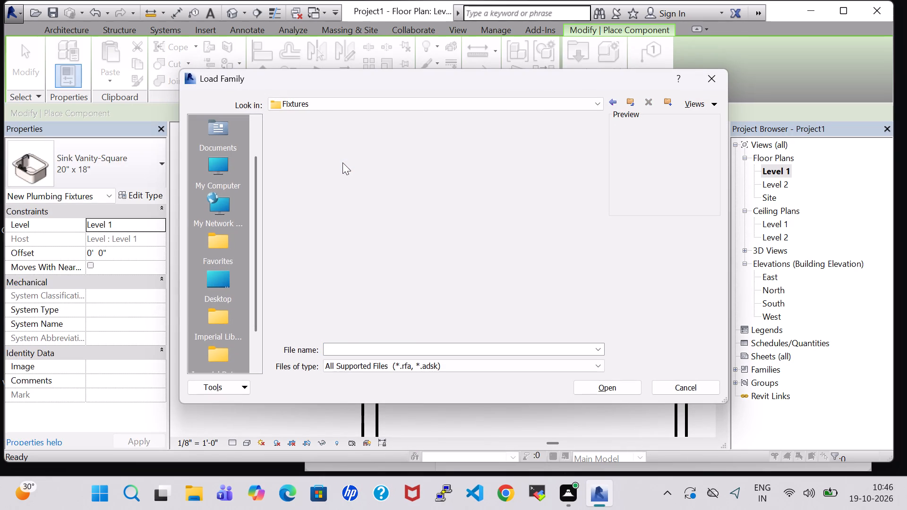
double_click(478, 167)
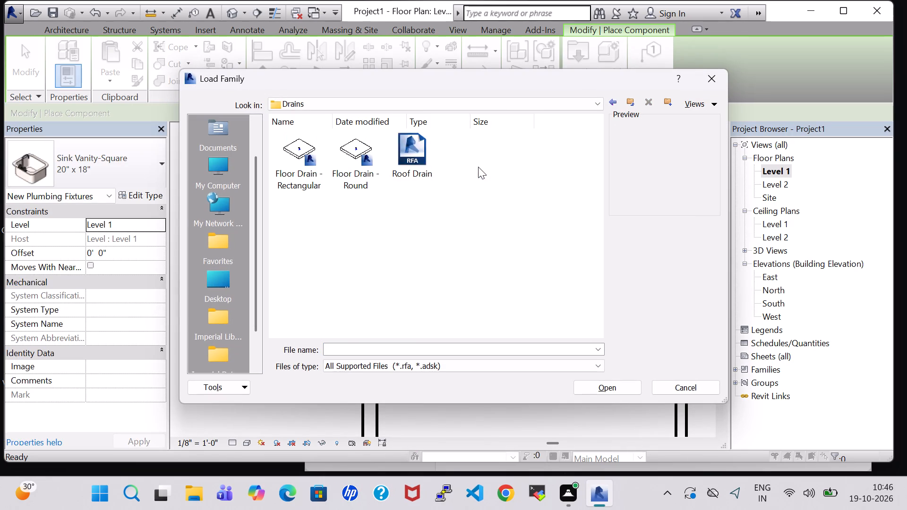
left_click(344, 161)
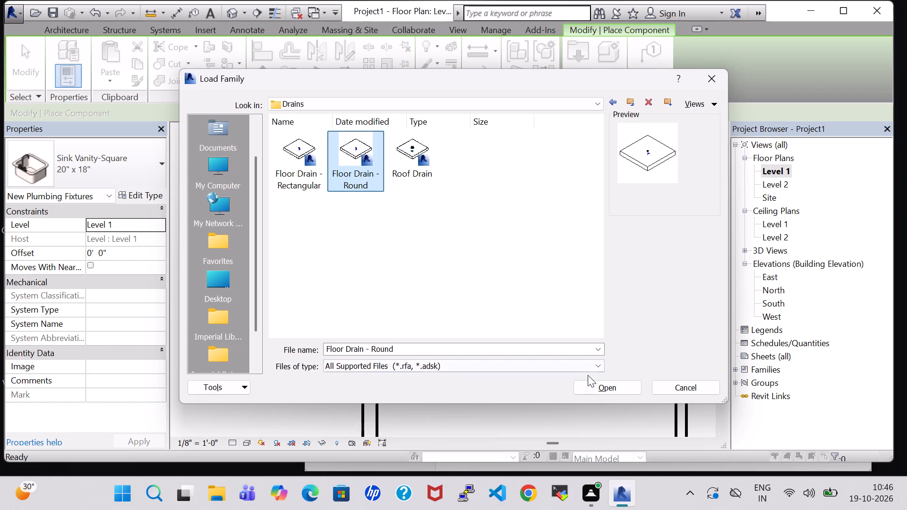
left_click(592, 385)
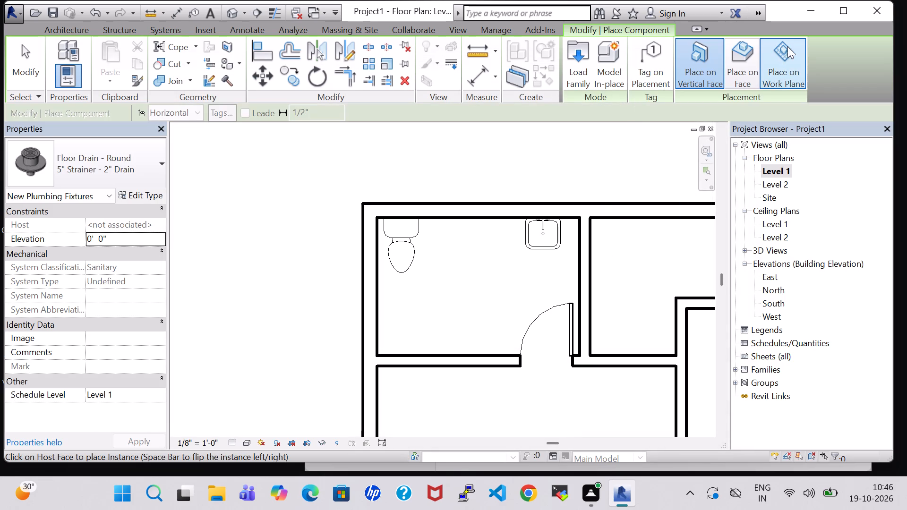
Place the 5" Strainer - 2" Drain on the Level 1 work plane near the bathroom's south wall, about 5'-6" from its east wall.
left_click(788, 48)
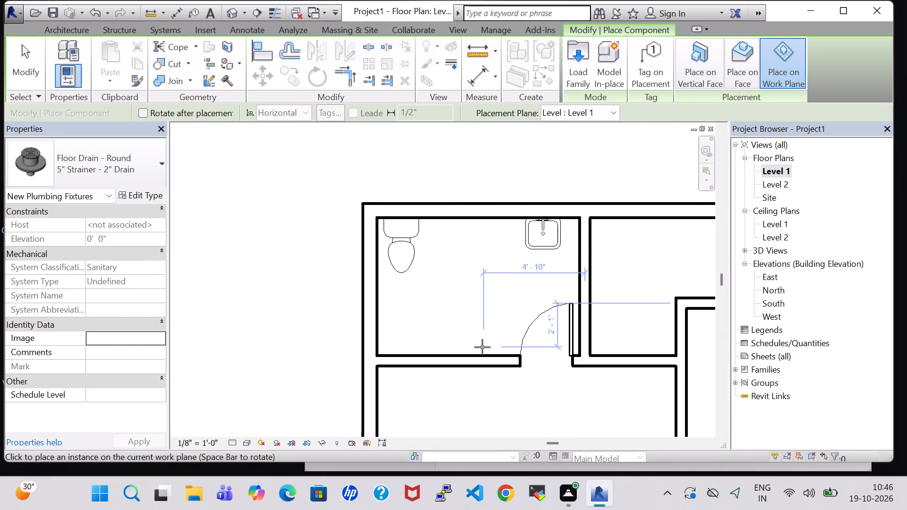
left_click(469, 345)
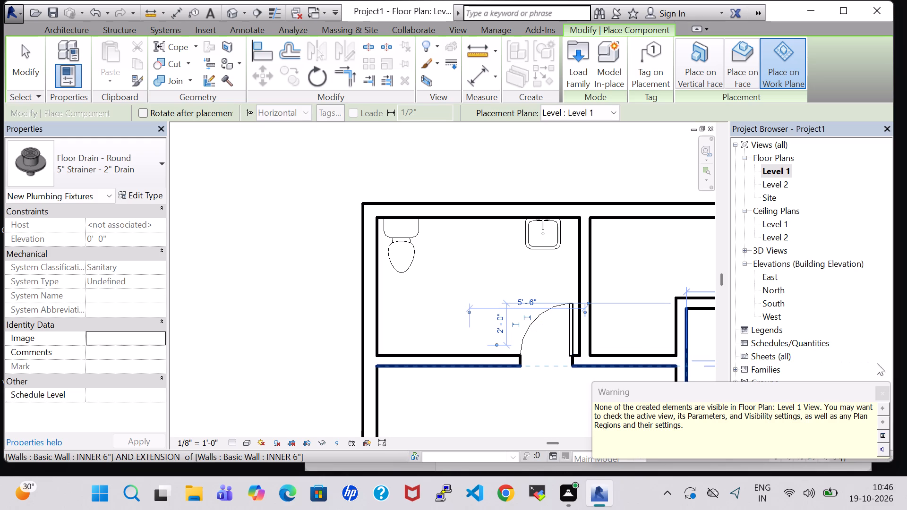
left_click(886, 390)
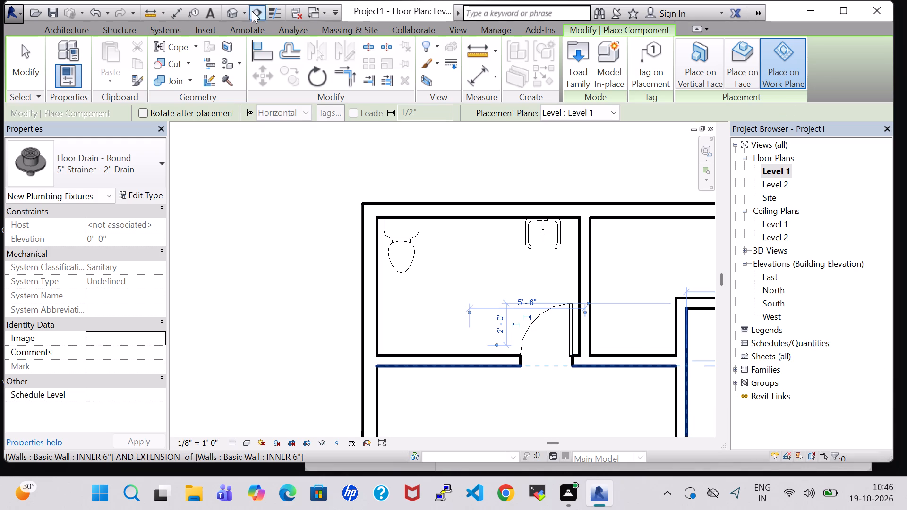
Open the 3D view and examine the toilet, sink and floor drain in the northwest bathroom from above.
left_click(230, 13)
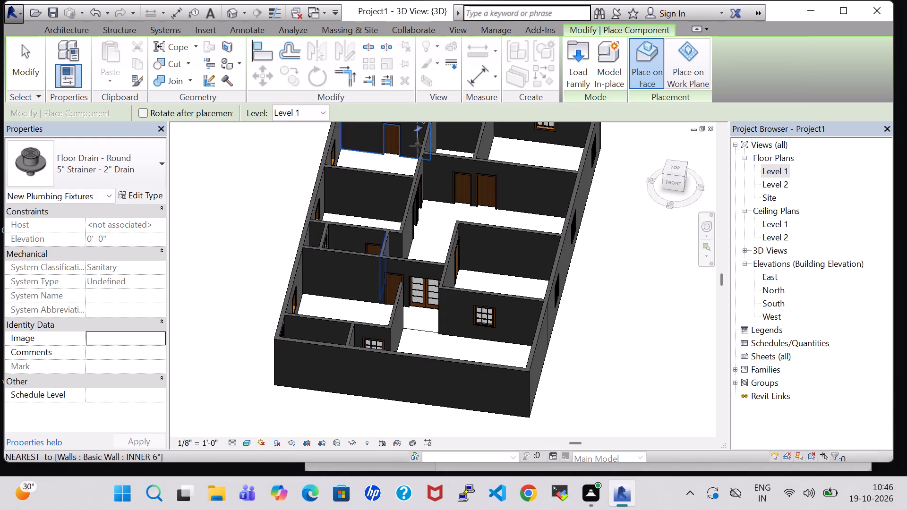
key("Escape")
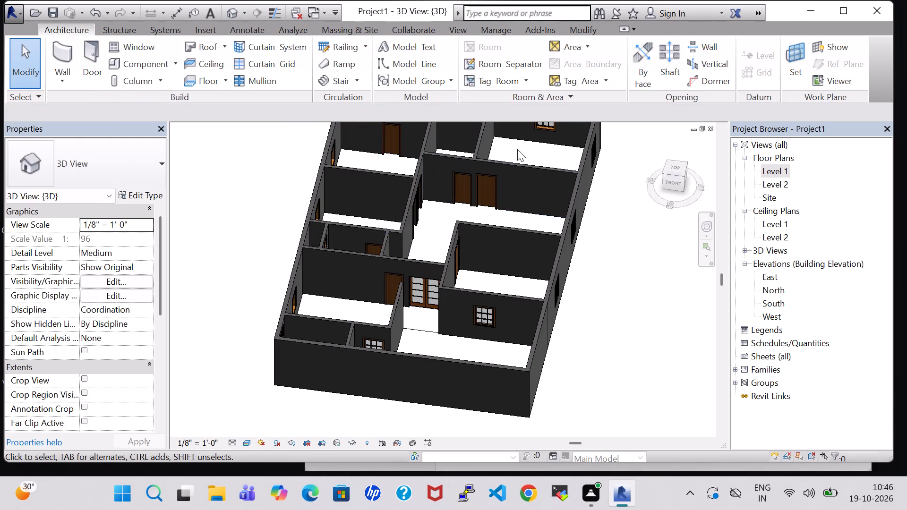
middle_click_drag(517, 149, 517, 278)
middle_click_drag(484, 199, 497, 365)
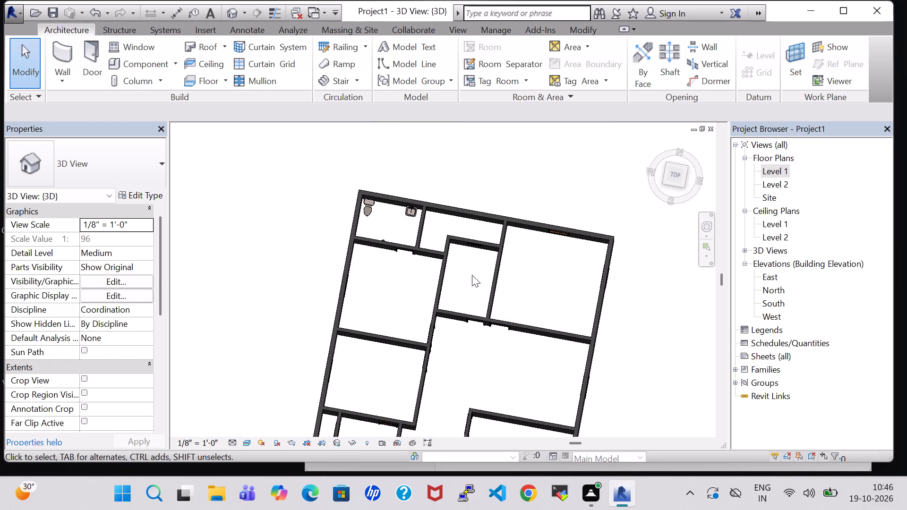
scroll(472, 275, "up", 5)
scroll(395, 245, "up", 1)
middle_click_drag(395, 245, 414, 304, "shift")
middle_click_drag(271, 255, 306, 210, "shift")
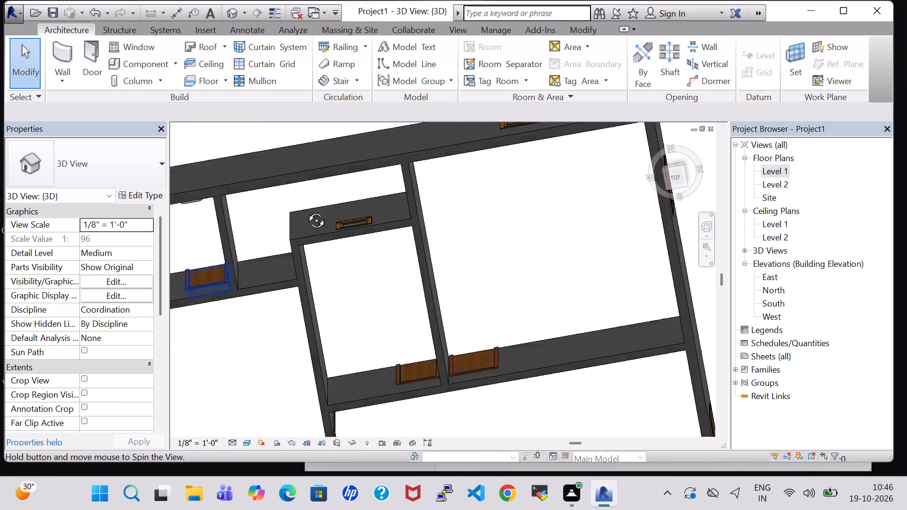
middle_click_drag(306, 210, 307, 172, "shift")
scroll(303, 266, "up", 1)
middle_click_drag(303, 266, 485, 216)
middle_click_drag(384, 212, 402, 278, "shift")
middle_click_drag(211, 344, 252, 299, "shift")
middle_click_drag(209, 384, 505, 98)
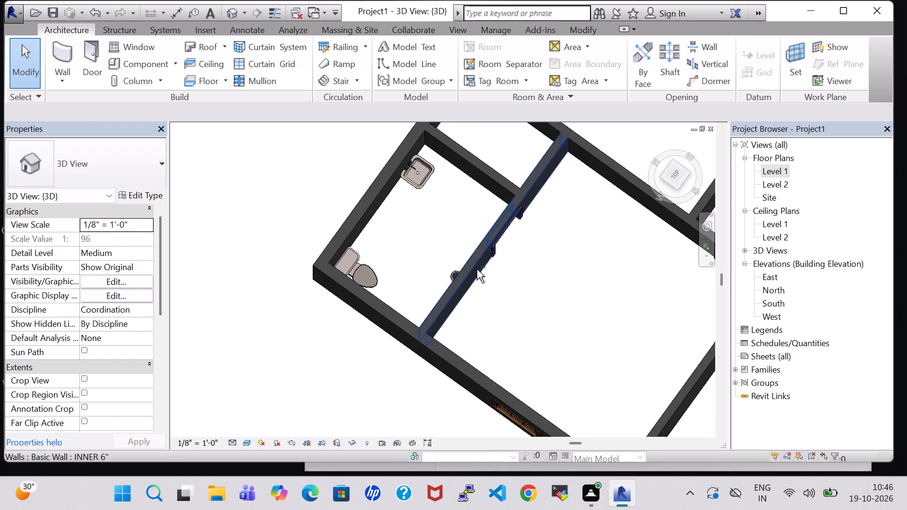
middle_click_drag(477, 269, 522, 281, "shift")
middle_click_drag(471, 419, 451, 211)
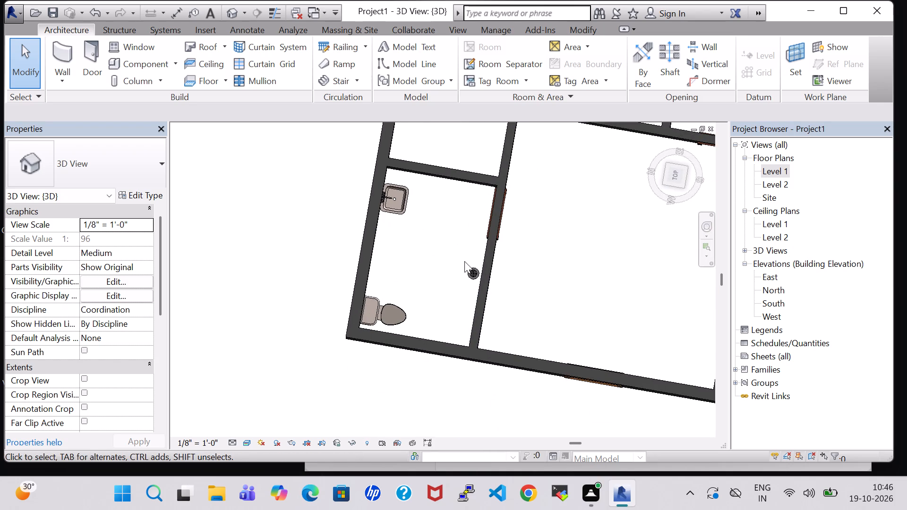
Move the floor drain west toward the toilet, about 7'-4" from the bathroom's east wall and 5'-7" from its north wall.
left_click(469, 274)
key("Left")
key("Left")
key("Left")
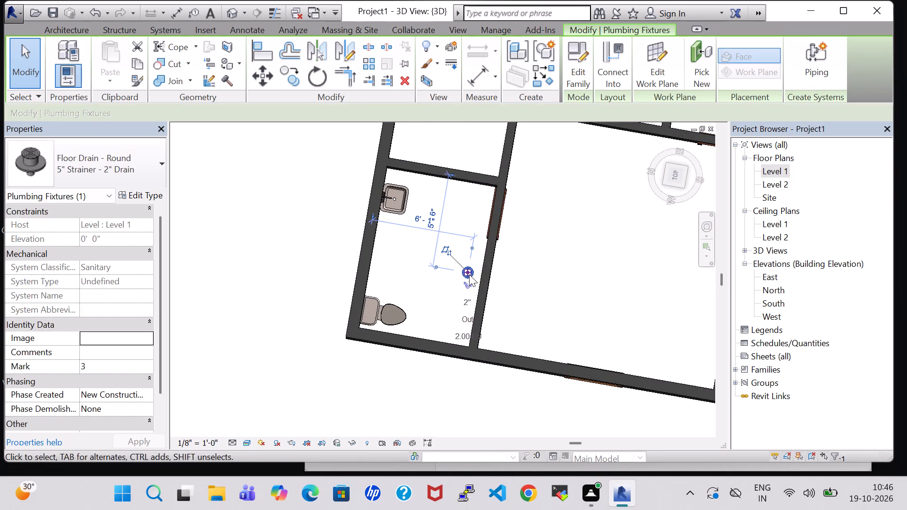
key("Down")
key("Down")
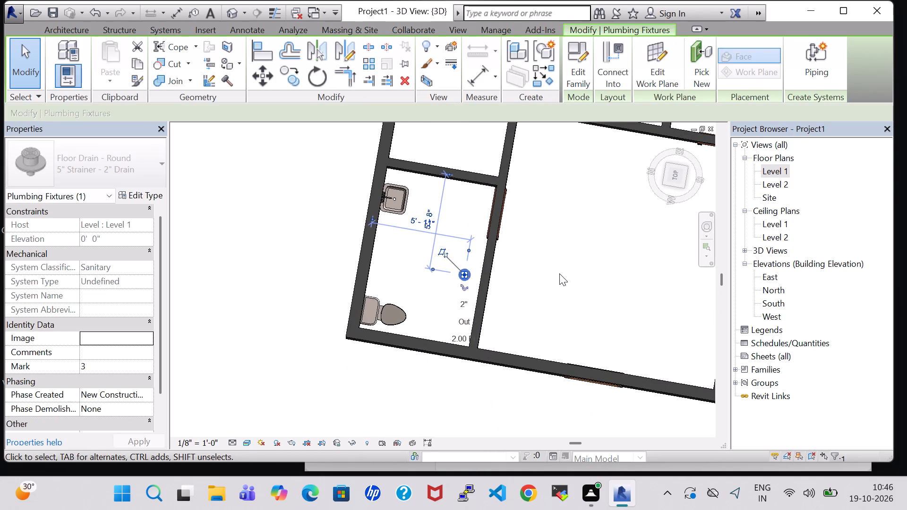
key("Down")
key("Down")
key("Down")
key("Down")
key("Down")
key("Down")
key("Down")
key("Down")
key("Down")
key("Down")
key("Left")
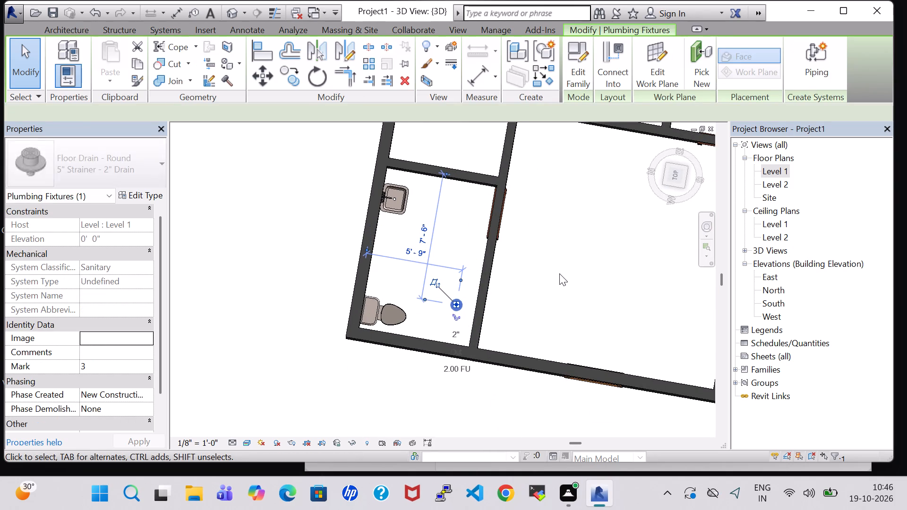
key("Left")
key("Up")
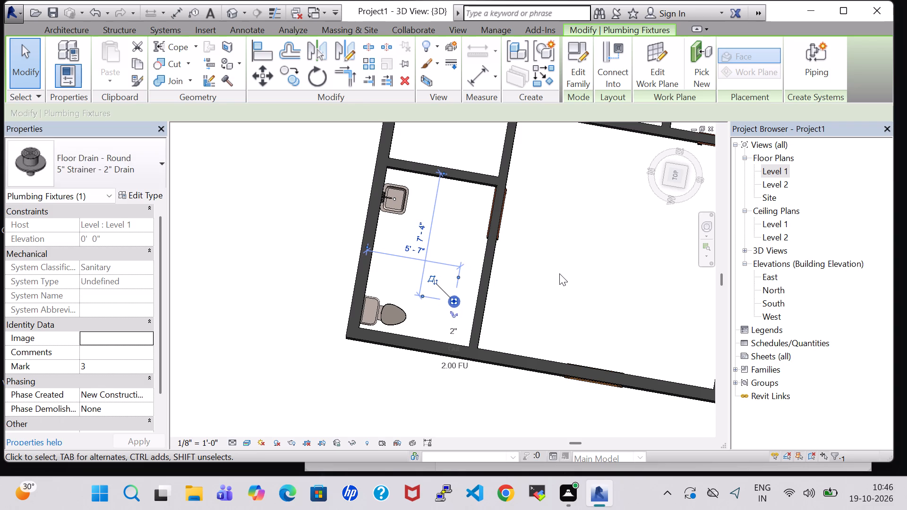
left_click(559, 273)
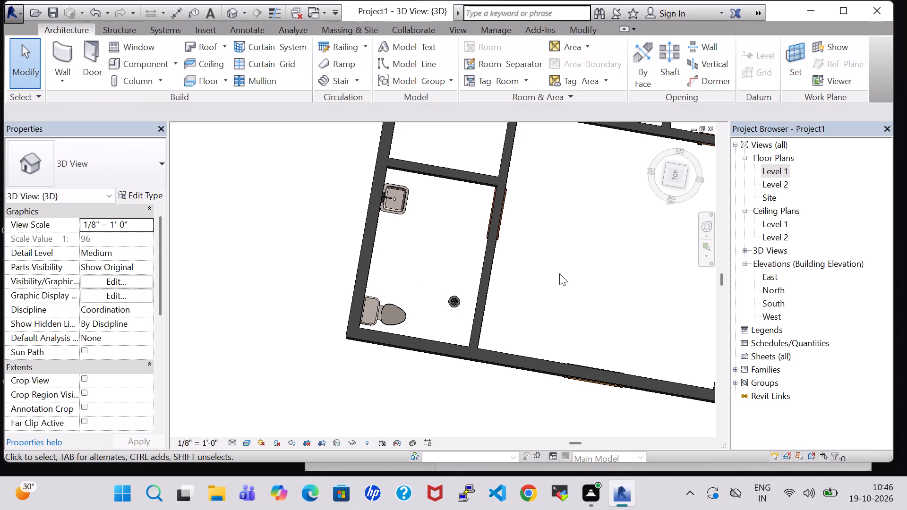
Return to the Level 1 floor plan and place a tagged room in the northwest bathroom.
double_click(785, 173)
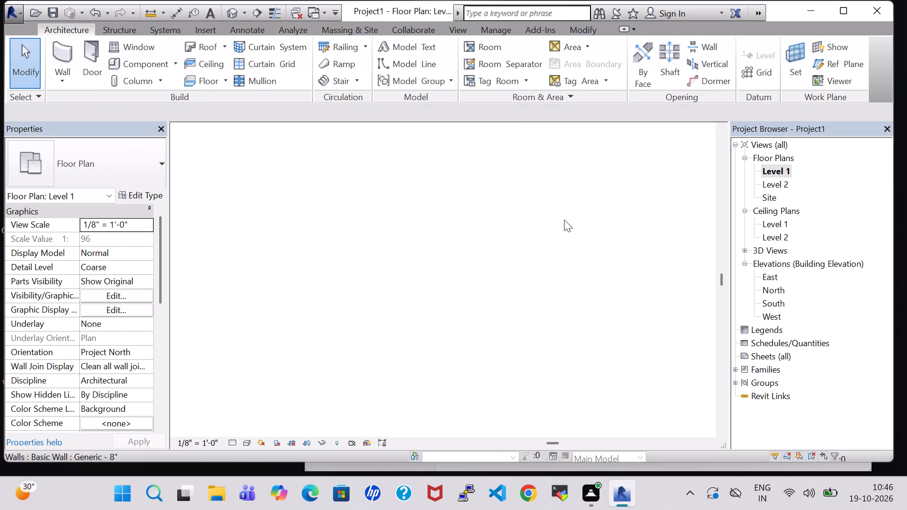
scroll(471, 245, "down", 4)
middle_click_drag(471, 246, 429, 221)
scroll(429, 221, "down", 4)
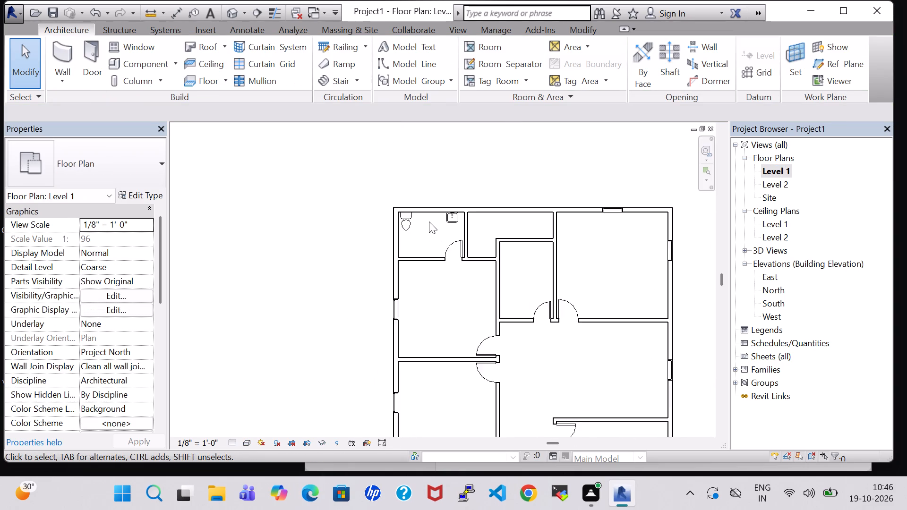
scroll(429, 221, "down", 3)
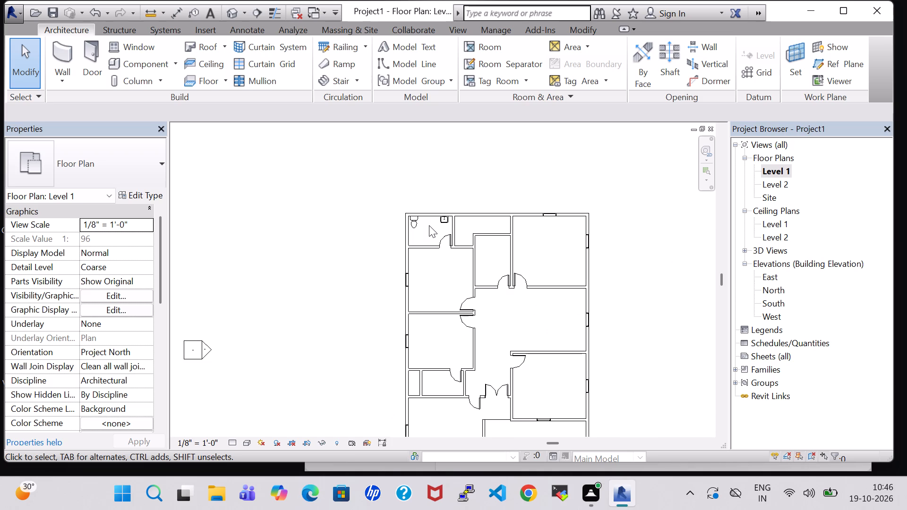
left_click(512, 49)
left_click(492, 48)
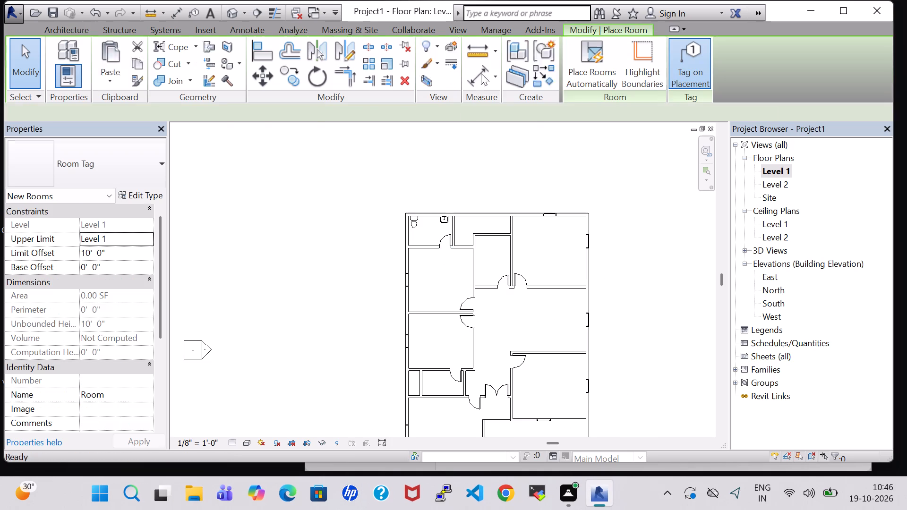
left_click(431, 232)
key("Escape")
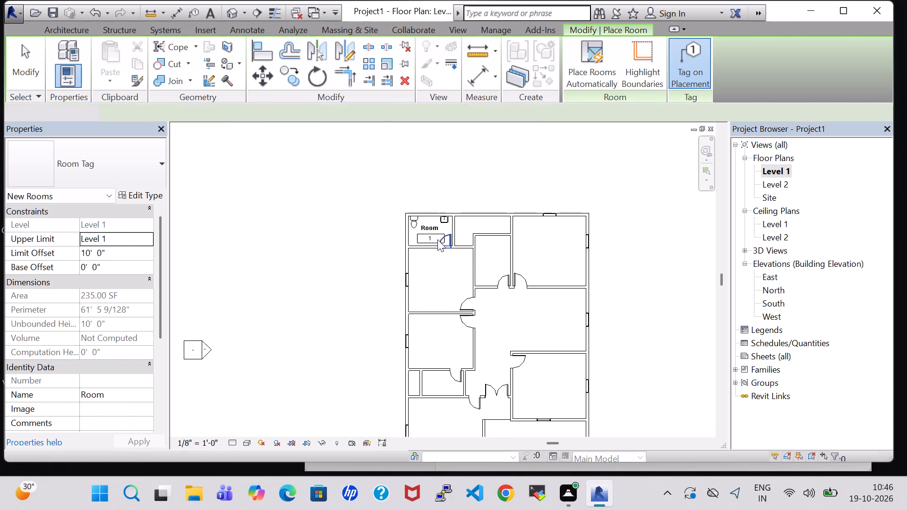
key("Escape")
Turn off Show Room Number in the Room Tag type used by the bathroom's tag.
left_click(120, 196)
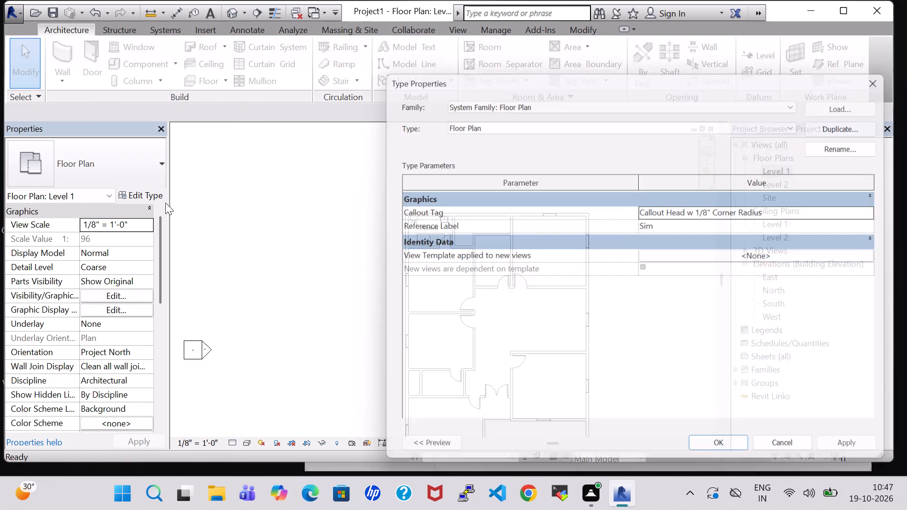
left_click(886, 74)
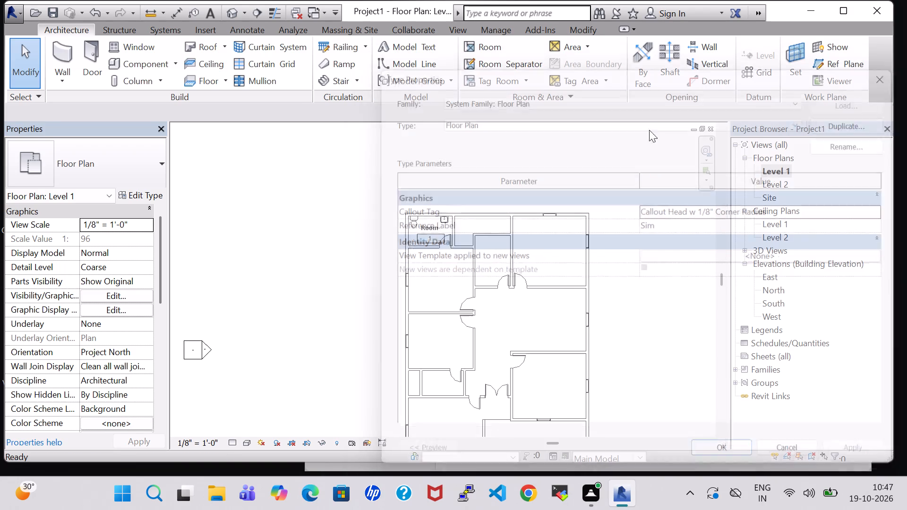
left_click(436, 225)
left_click(137, 195)
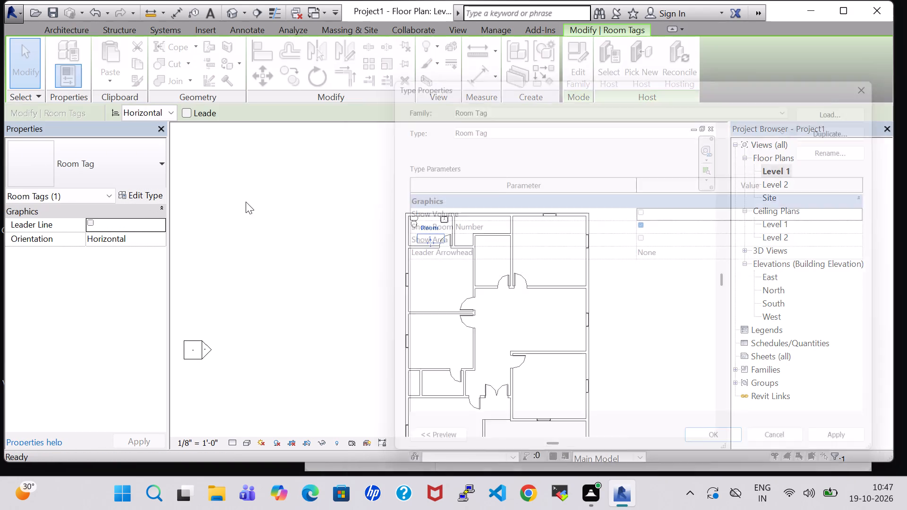
left_click(646, 220)
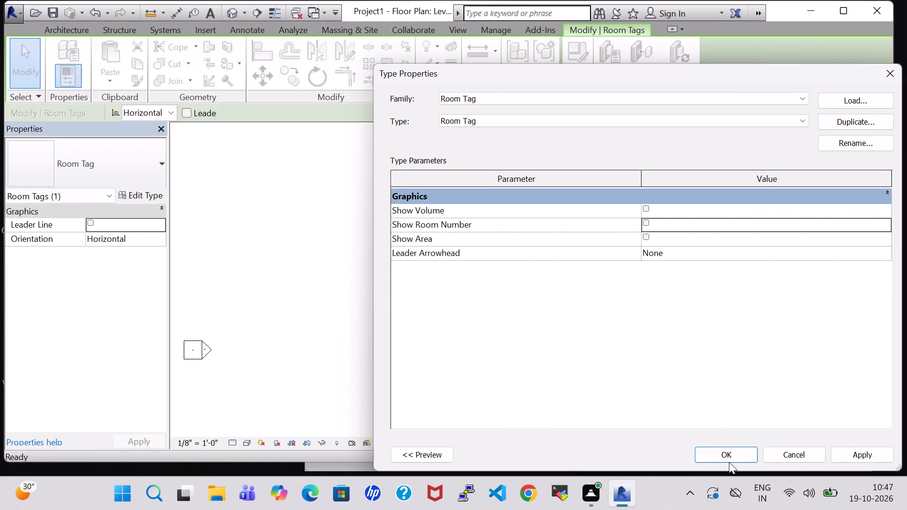
left_click(727, 457)
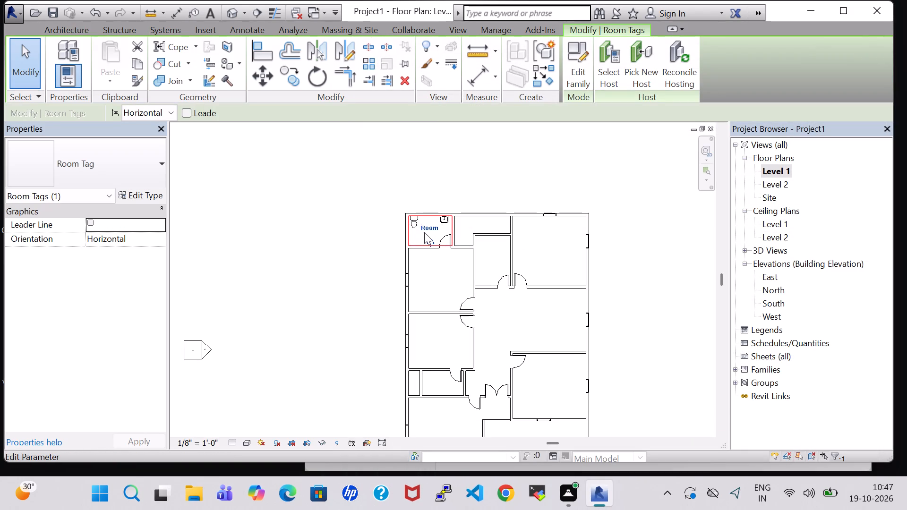
Rename the northwest bathroom's room as BATH.
left_click(434, 226)
left_click(434, 226)
key("BackSpace")
key("BackSpace")
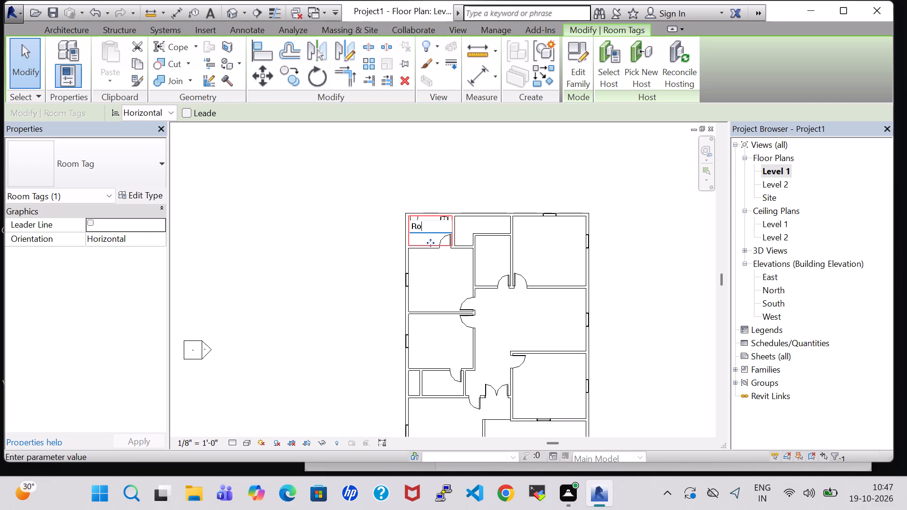
key("BackSpace")
key("BackSpace")
type("BATH")
key("Return")
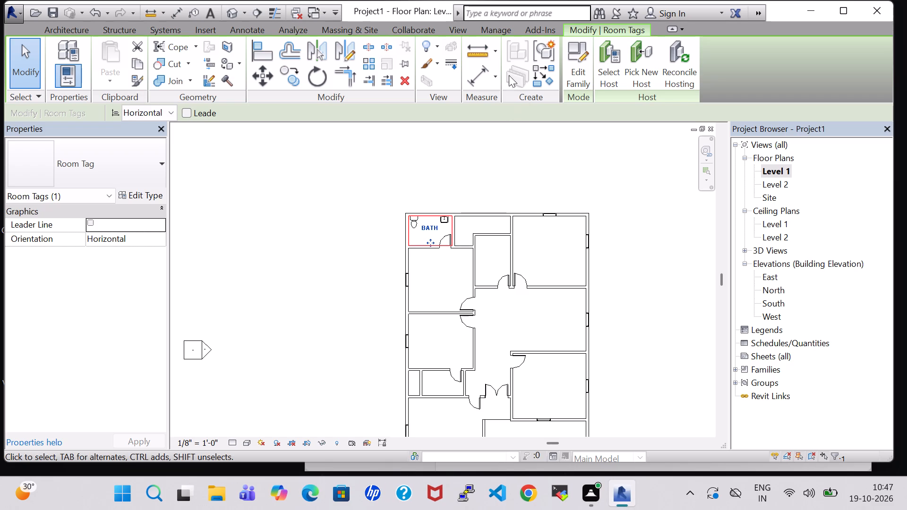
Split the exterior north wall with a 0' 1" joint gap at the bathroom's east wall and the northeast room's west wall.
left_click(62, 25)
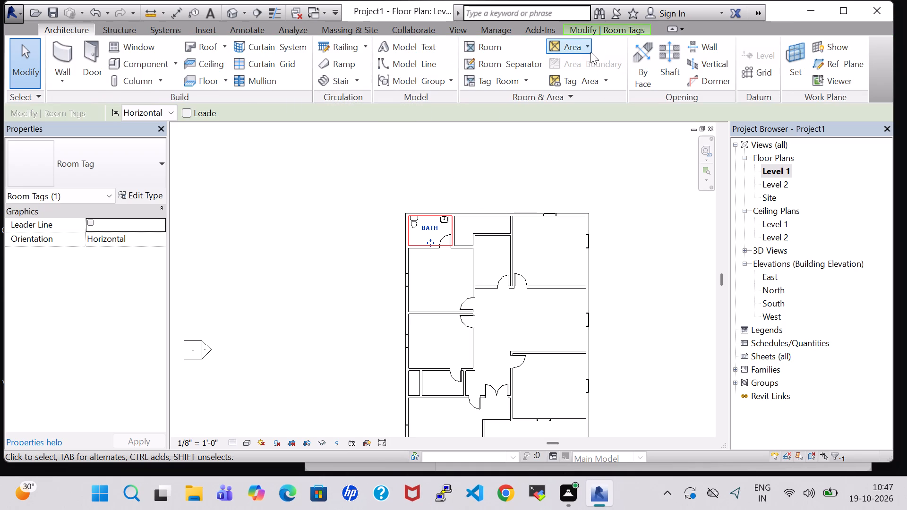
left_click(622, 34)
left_click(385, 44)
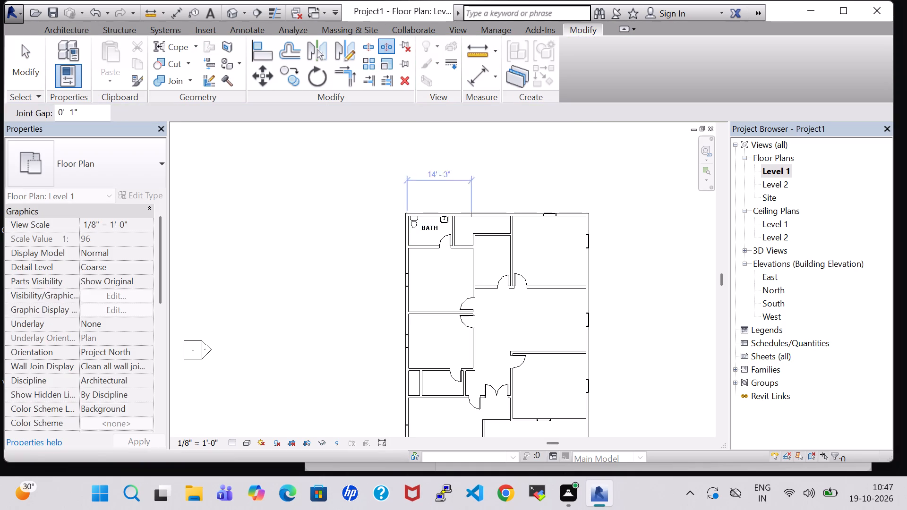
scroll(479, 228, "up", 2)
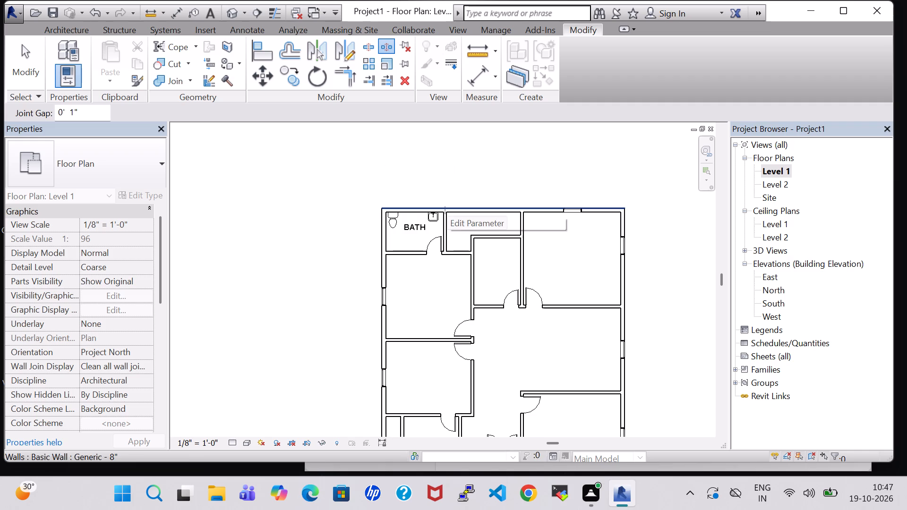
left_click(447, 207)
left_click(523, 211)
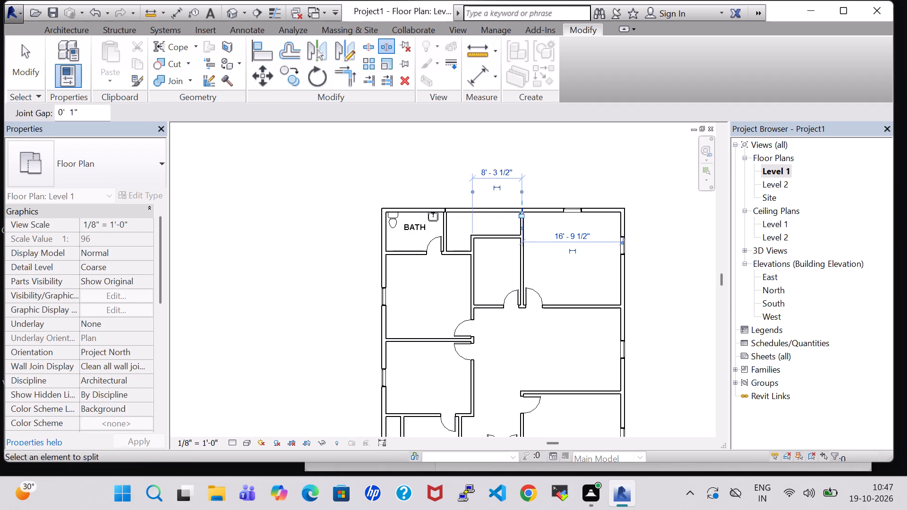
key("Escape")
key("Escape")
Set the unconnected height of the north wall segment between the bathroom and the northeast room to 5' 0".
left_click(479, 212)
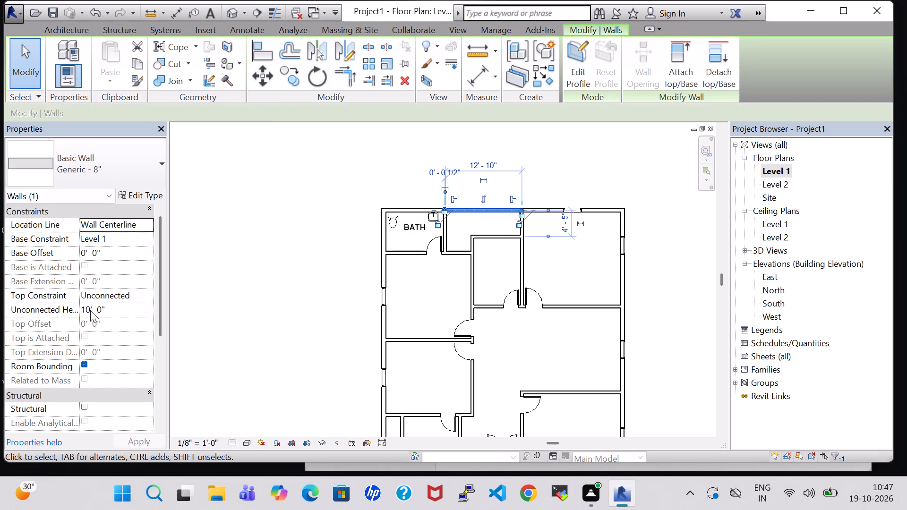
left_click(90, 310)
key("BackSpace")
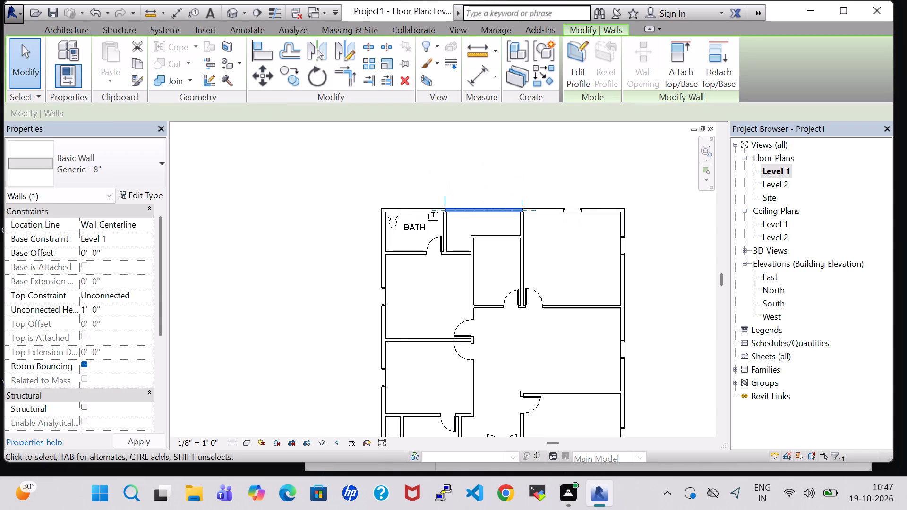
key("BackSpace")
key("5")
key("apostrophe")
key("BackSpace")
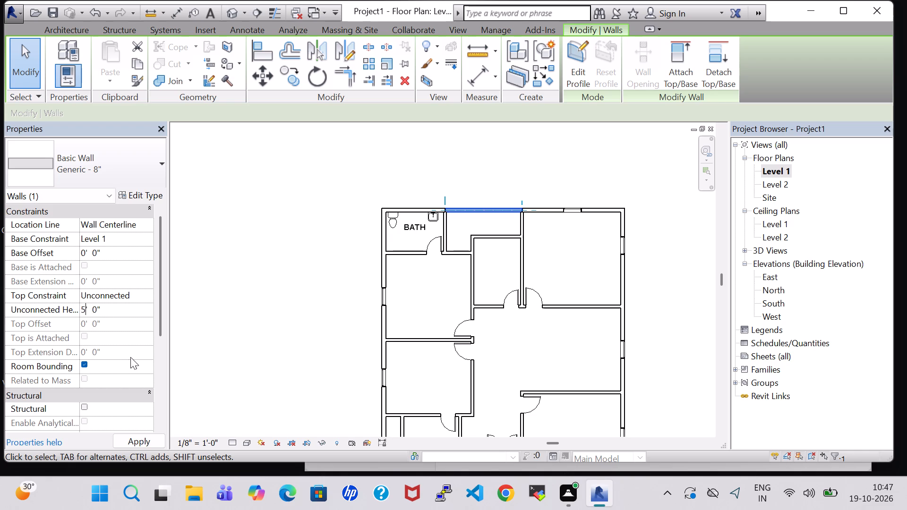
left_click(139, 443)
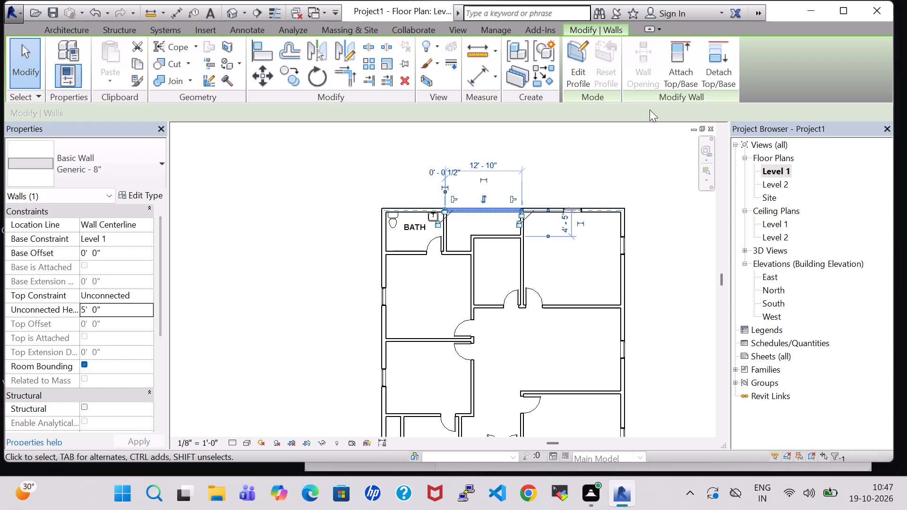
left_click(566, 155)
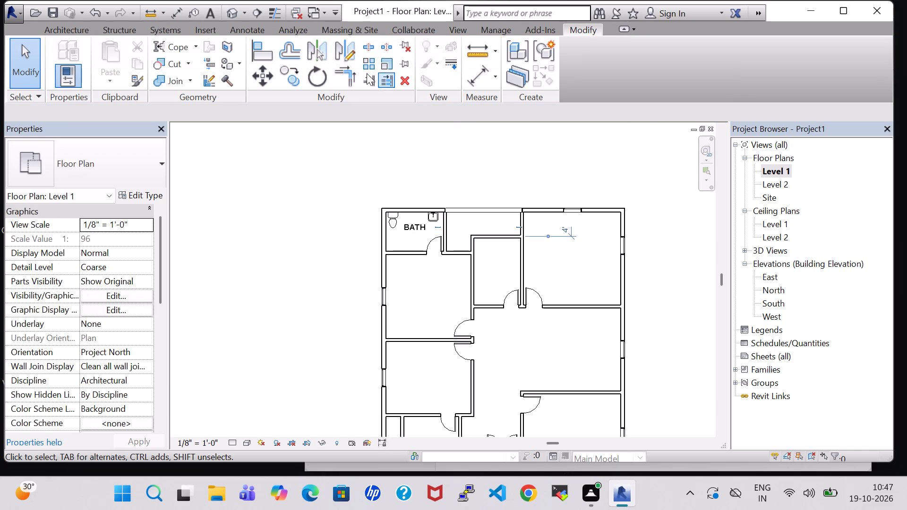
Place a room in the L-shaped space between the bathroom and the northeast room, and name it OPEN.
left_click(66, 29)
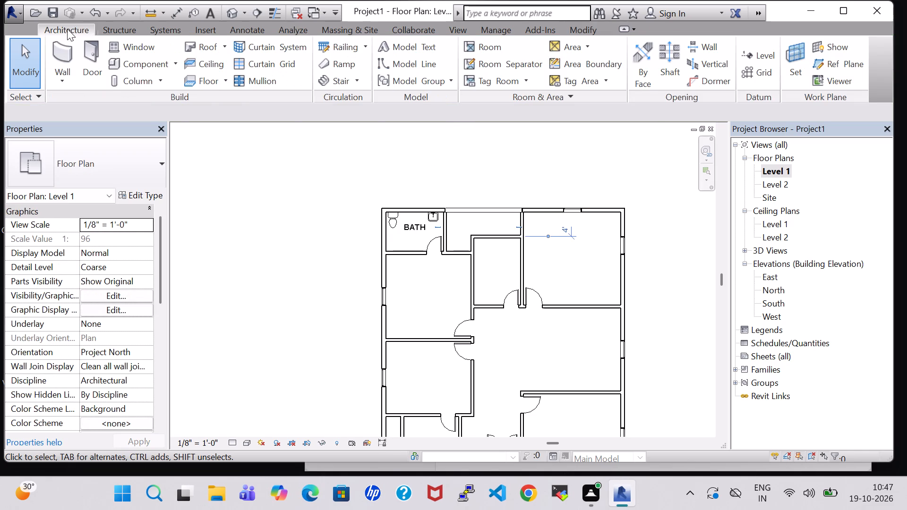
left_click(481, 51)
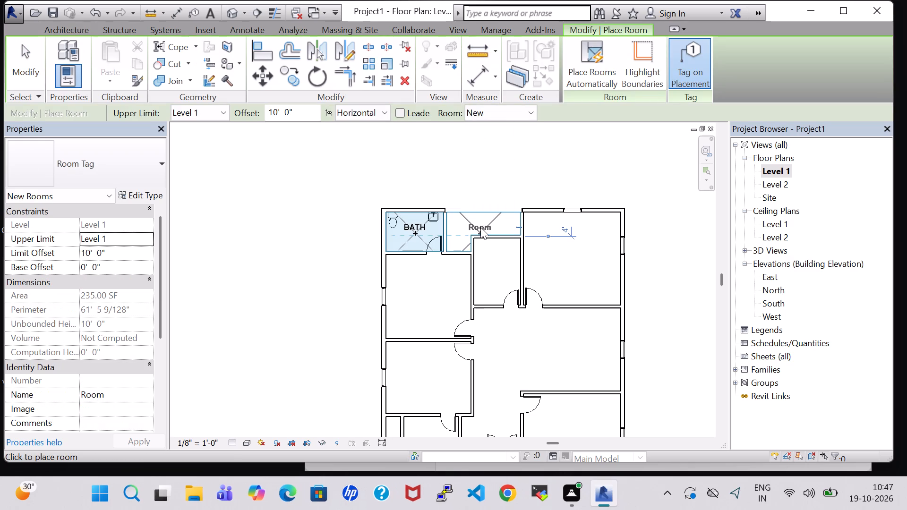
left_click(480, 227)
key("Escape")
key("Escape")
double_click(482, 224)
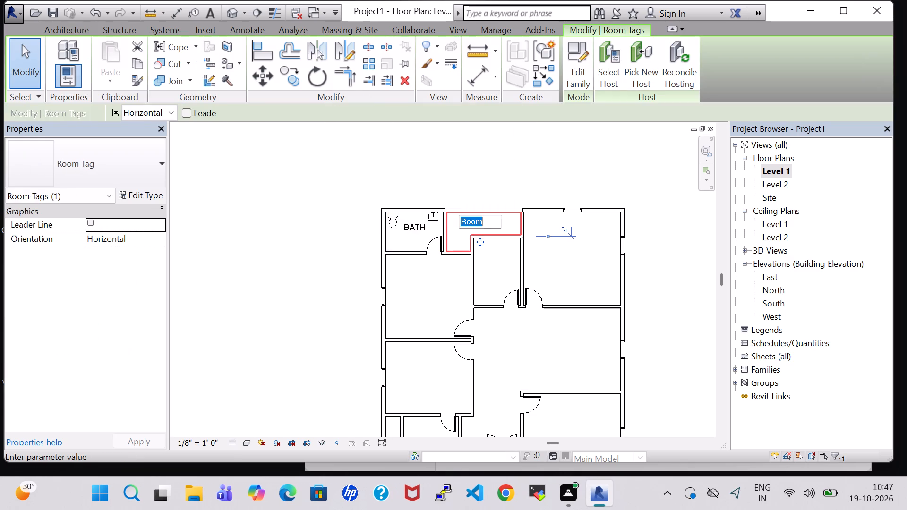
key("BackSpace")
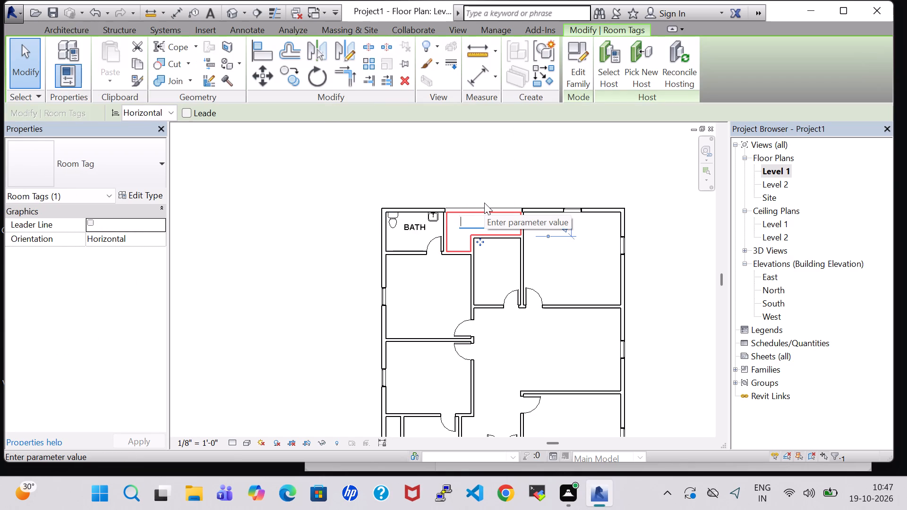
type("OPEN")
key("Return")
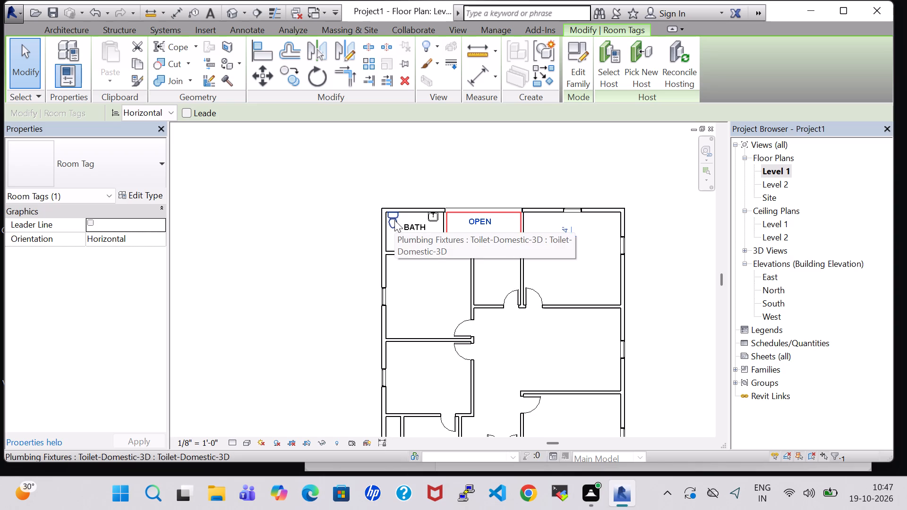
Load the Tub-Free Standing-3D family from the Bathtubs folder of the architectural plumbing fixtures for component placement.
left_click(81, 29)
left_click(135, 65)
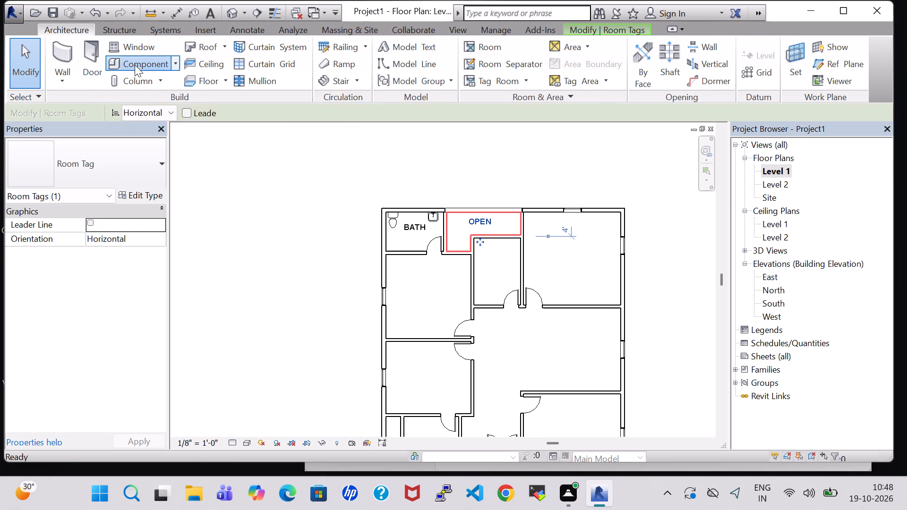
left_click(568, 74)
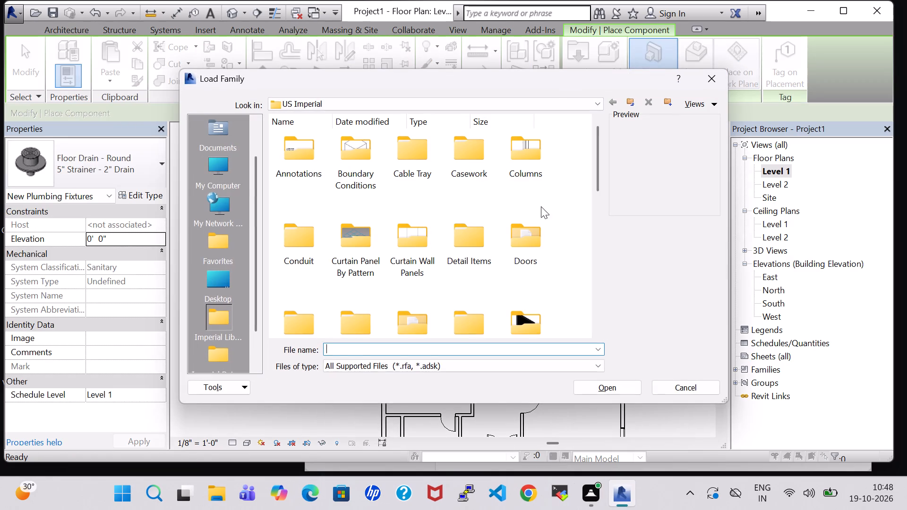
left_click(533, 230)
key("p")
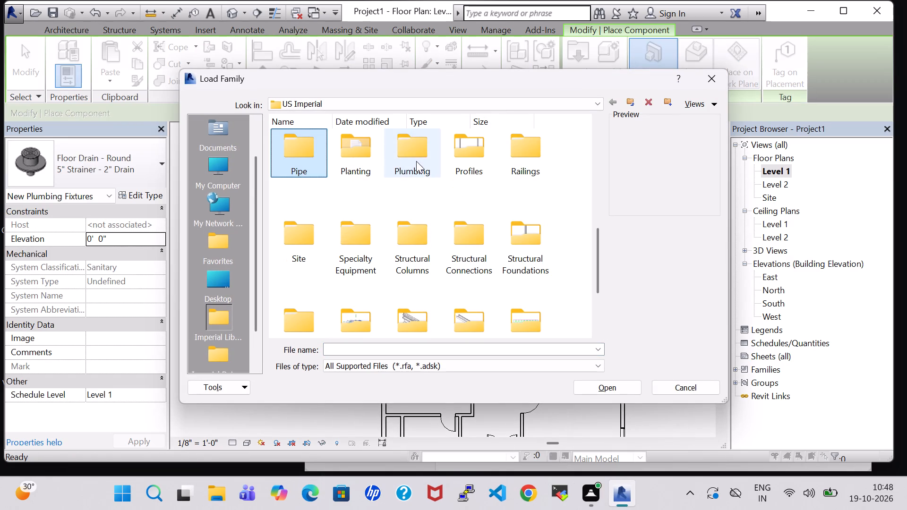
double_click(416, 161)
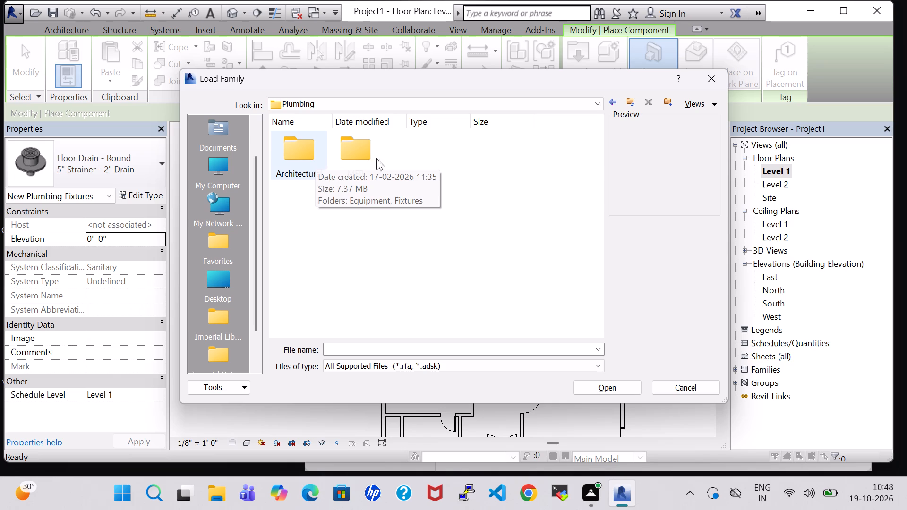
double_click(293, 157)
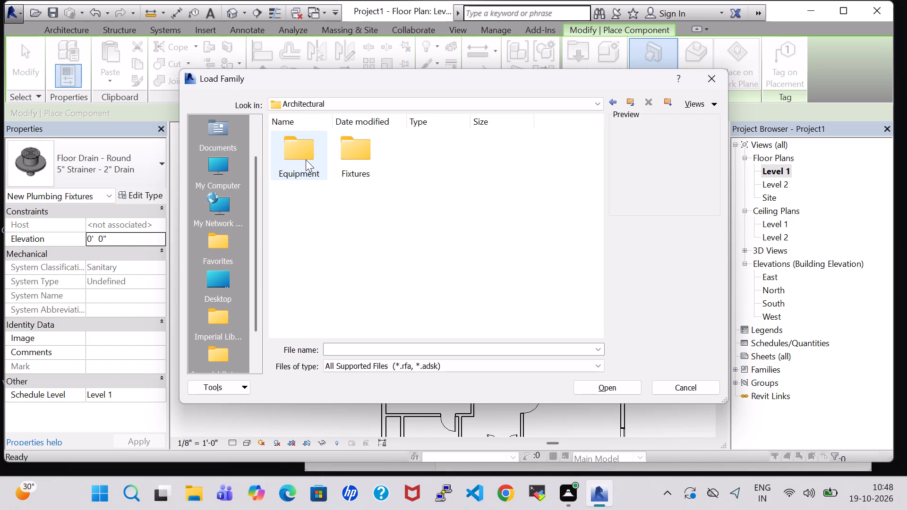
left_click(306, 160)
double_click(362, 160)
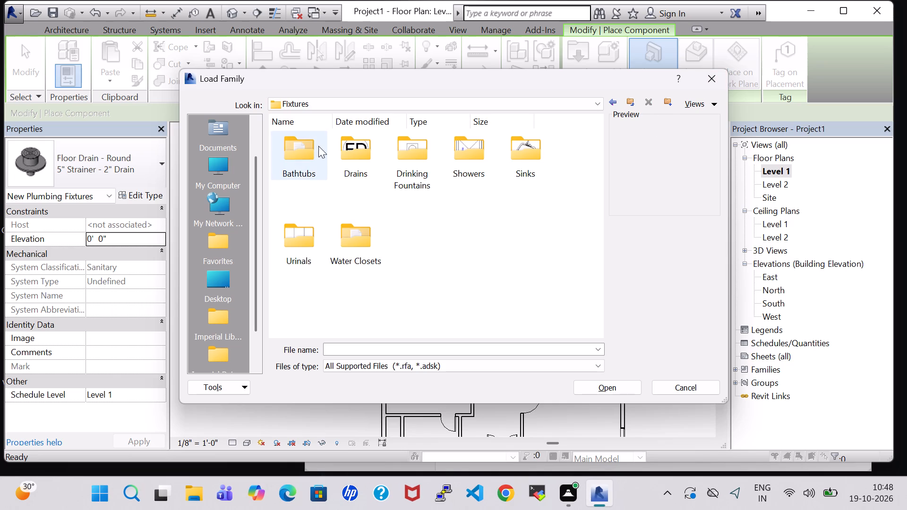
double_click(308, 146)
left_click(351, 147)
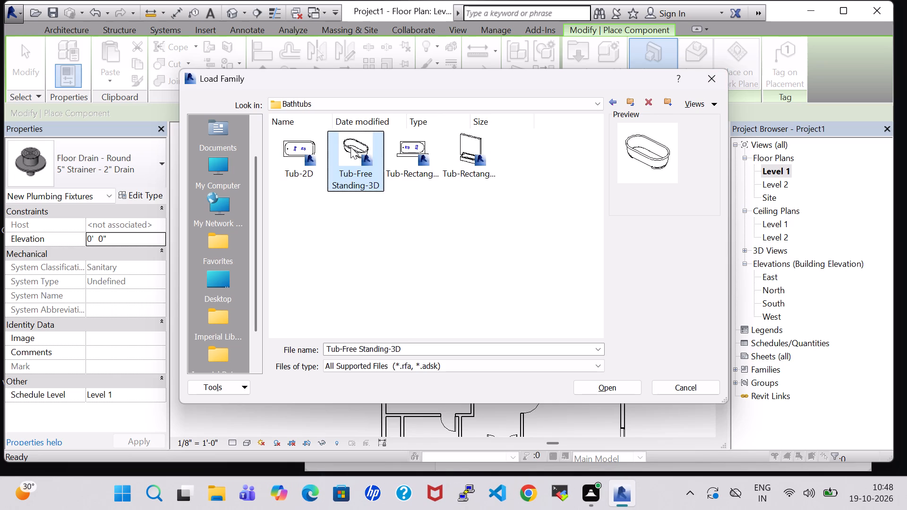
left_click(612, 382)
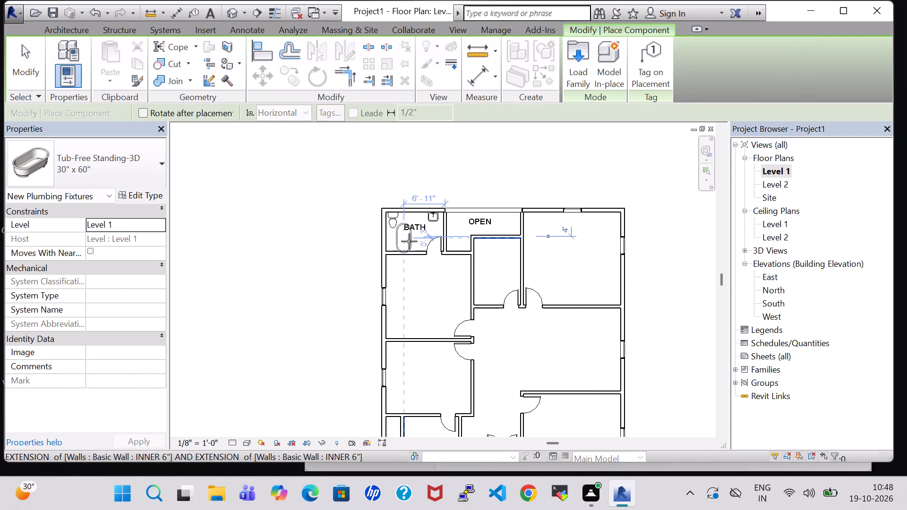
Place a 30" x 60" tub lengthwise against BATH's west wall and another, turned east-west, near the north wall of the room south of OPEN.
scroll(409, 241, "up", 5)
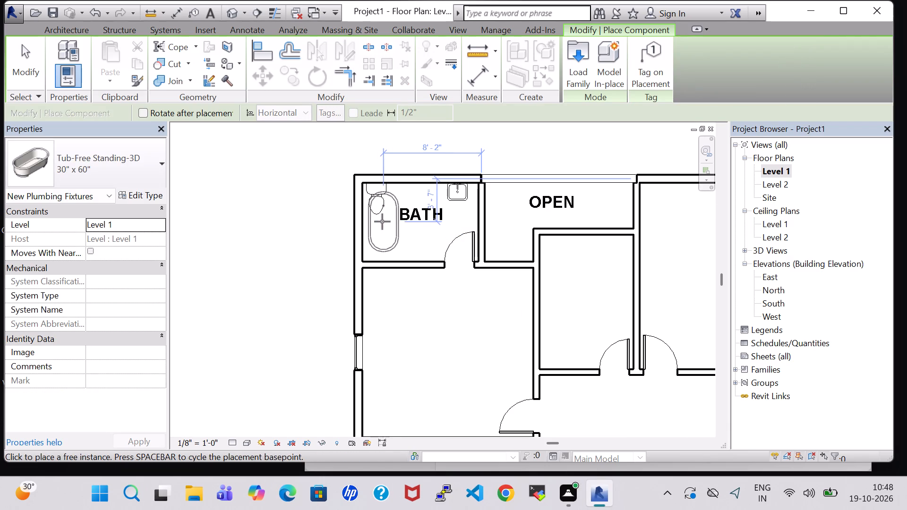
left_click(382, 221)
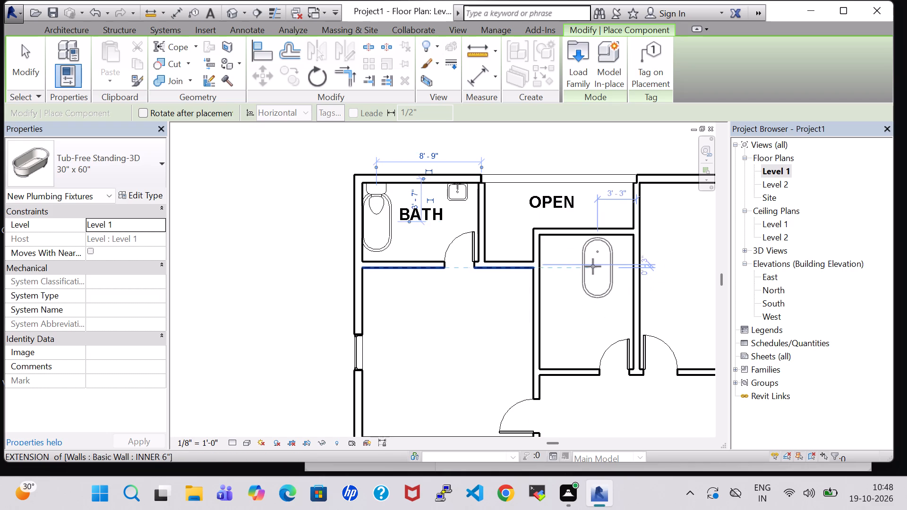
key("space")
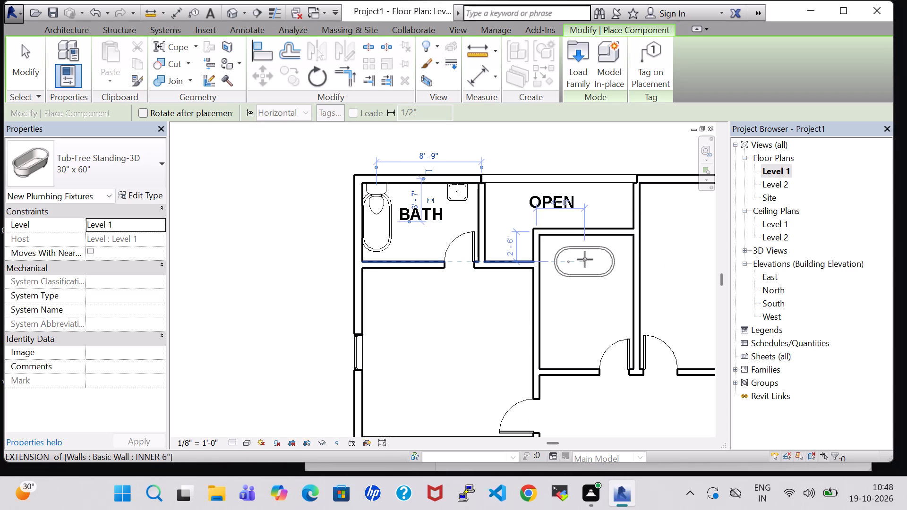
left_click(584, 254)
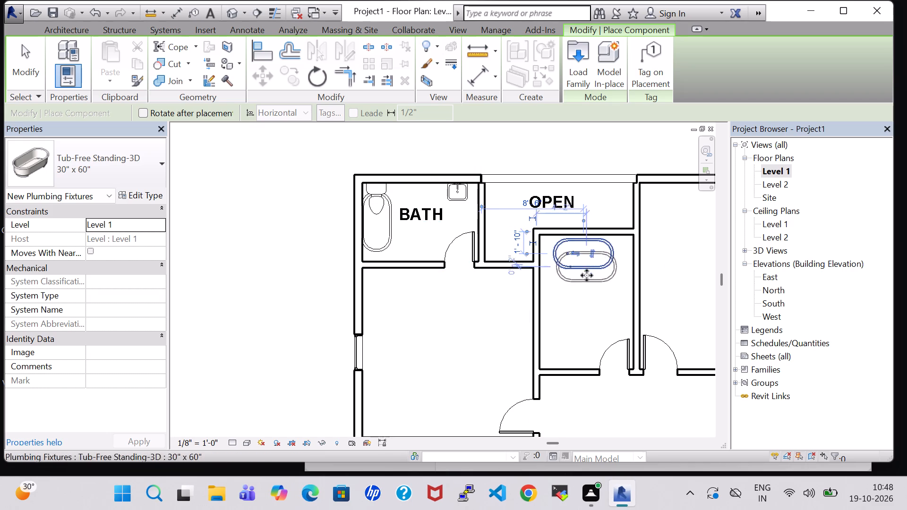
key("Escape")
key("Escape")
key("Escape")
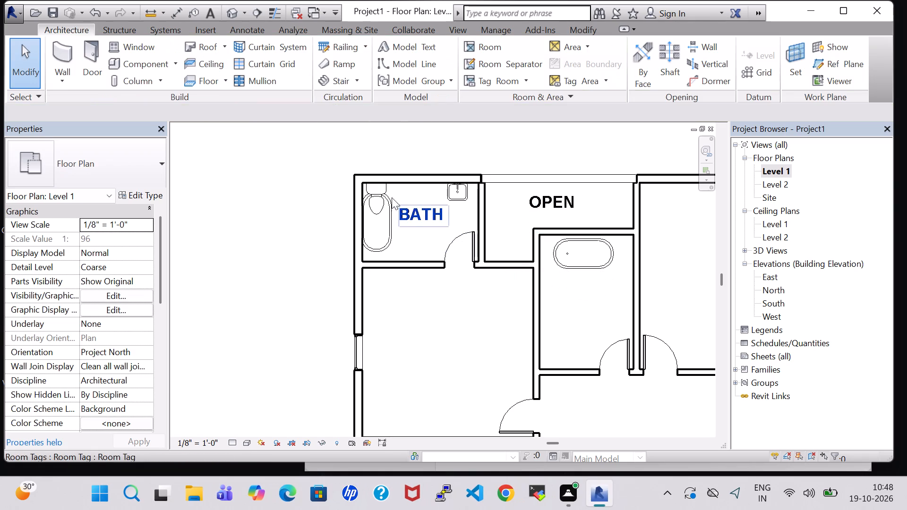
Nudge the BATH toilet east along the north wall, clear of the tub, to about 5' 6" from the east wall.
left_click(381, 190)
key("Right")
key("Right")
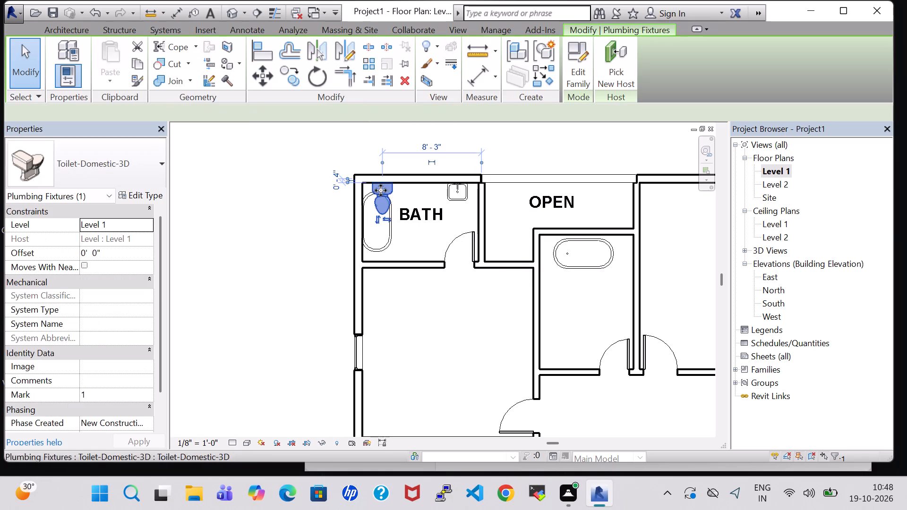
key("Right")
key("Right")
key("Right")
key("Right")
key("Right")
key("Right")
key("Right")
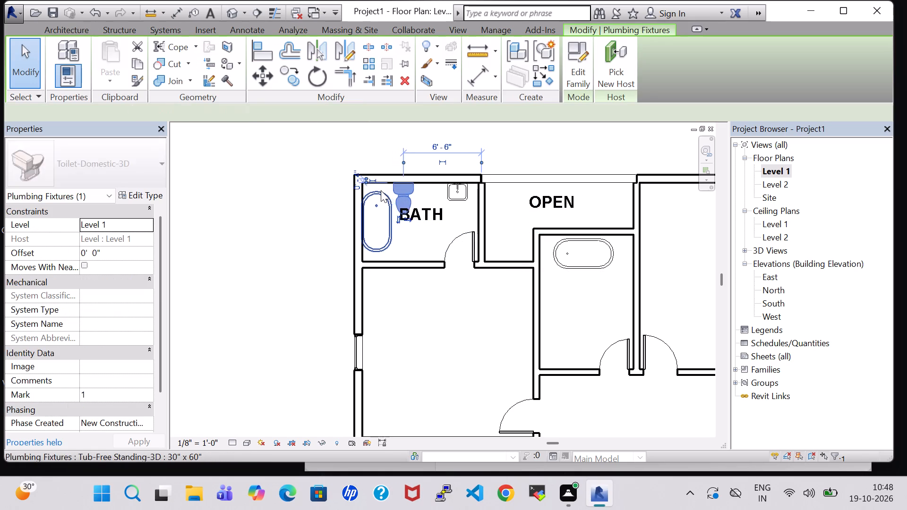
key("Right")
key("Right")
key("Right")
key("Right")
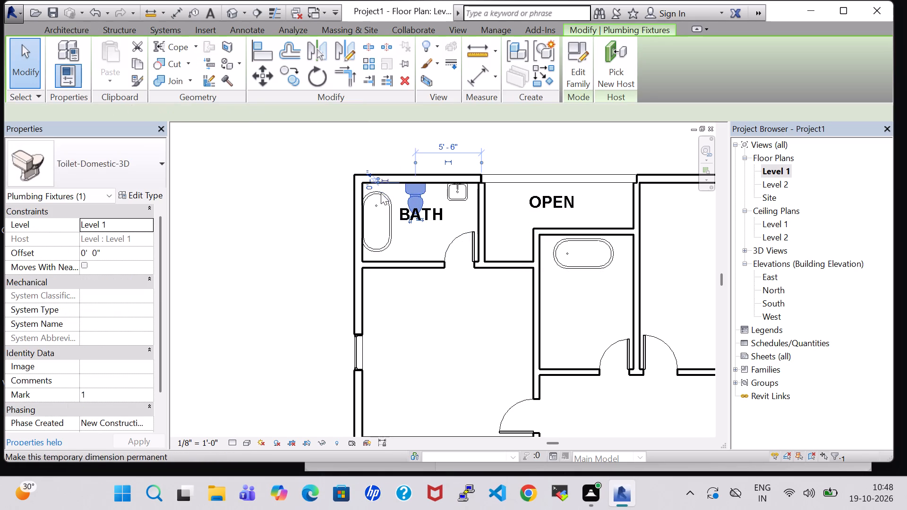
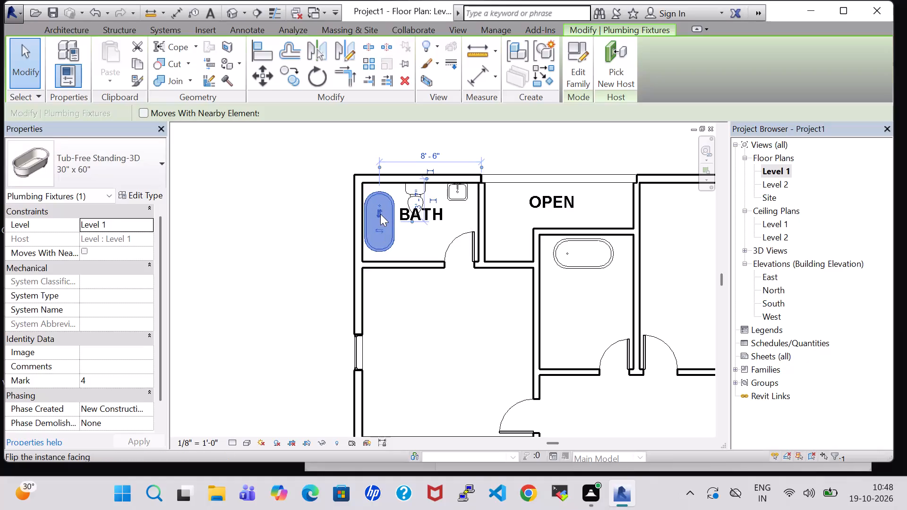
Nudge the tub in the northwest BATH slightly north, and its toilet east to about 5' 3" from the east wall.
key("Up")
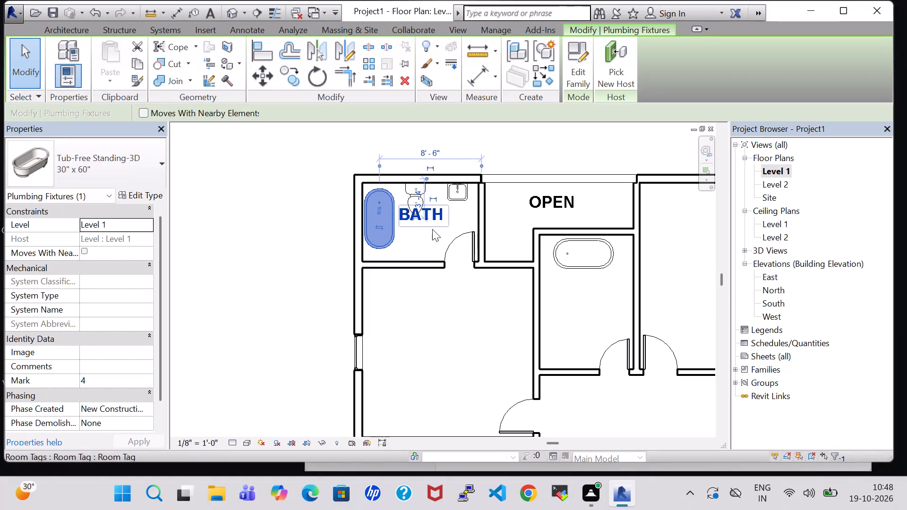
left_click(457, 292)
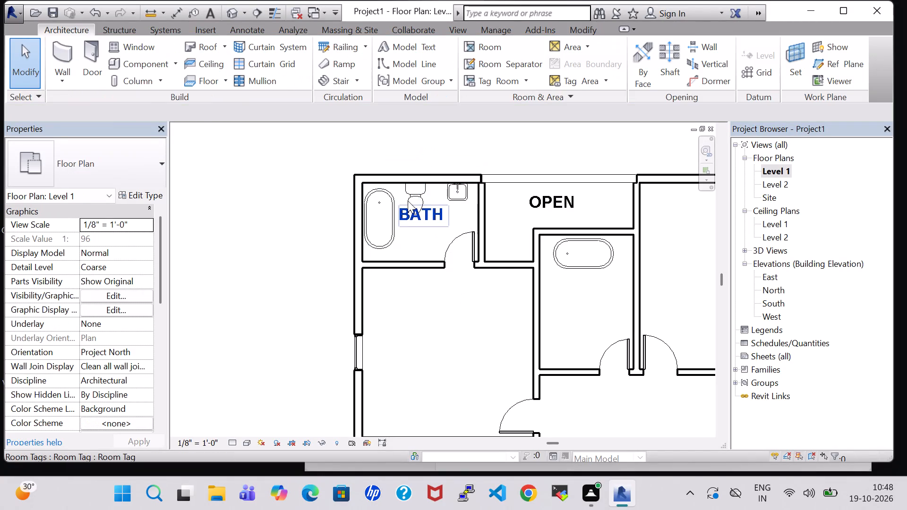
left_click(413, 196)
key("Right")
left_click(451, 304)
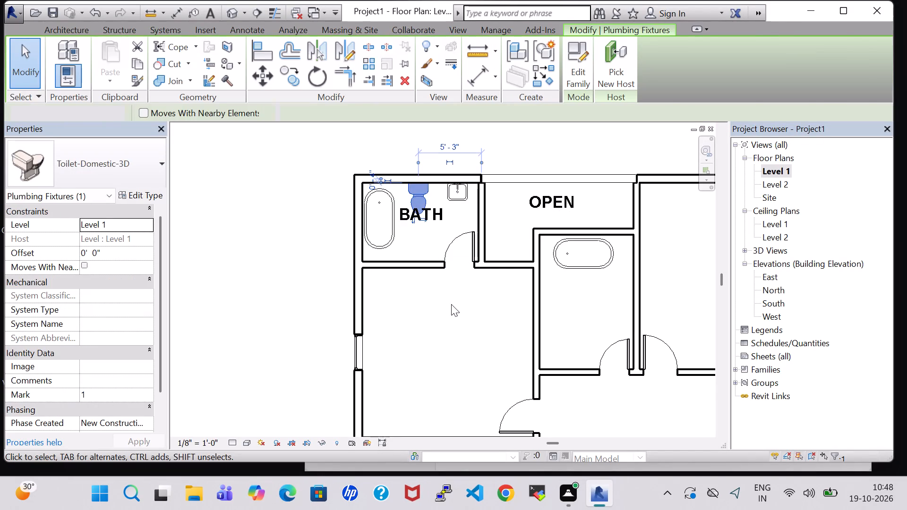
Place a matching Toilet-Domestic-3D against the east wall of the room south of OPEN, below the tub and facing west.
left_click(423, 194)
right_click(423, 194)
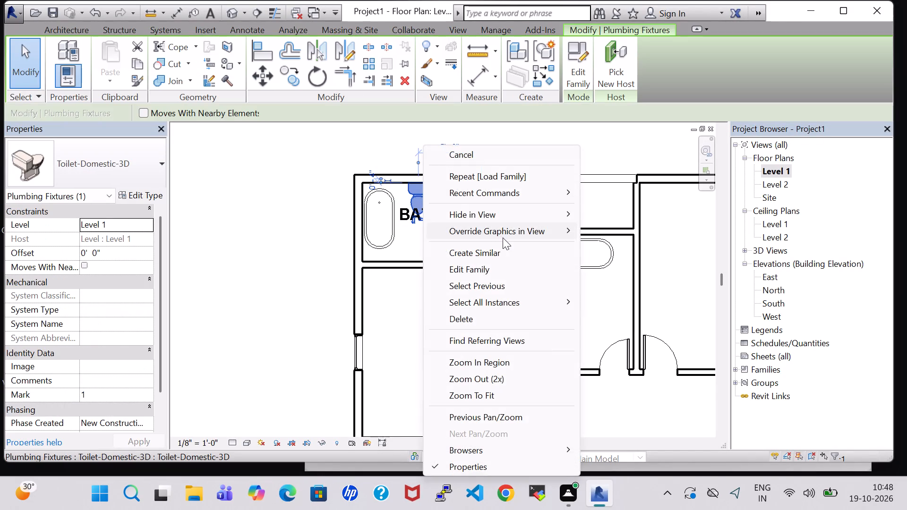
left_click(507, 251)
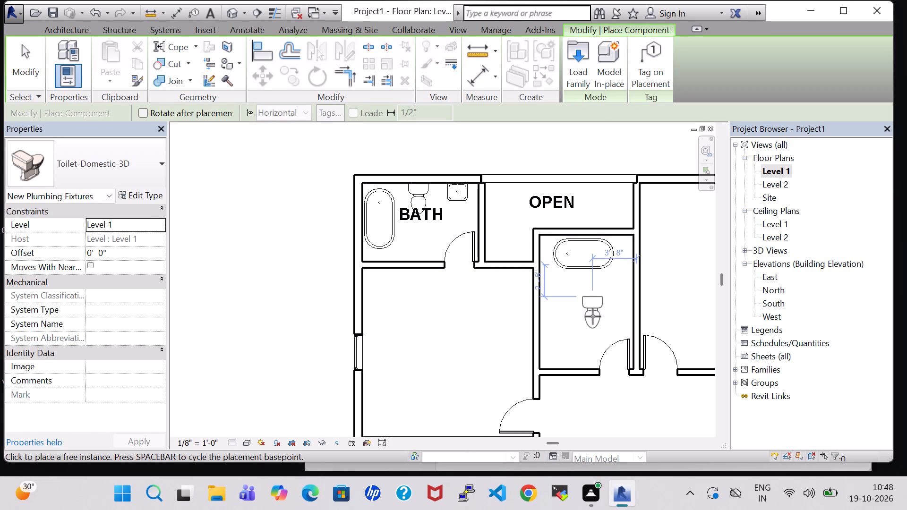
key("space")
key("space")
key("space")
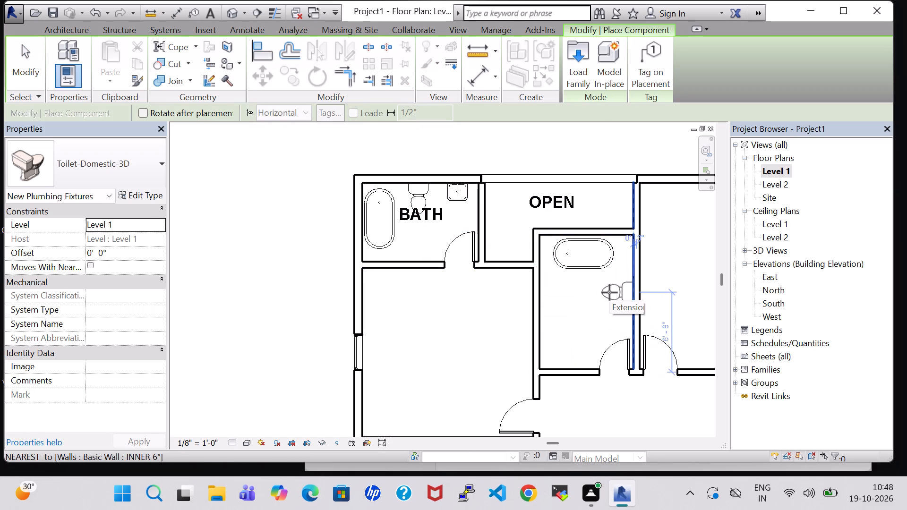
left_click(609, 292)
key("Escape")
key("Escape")
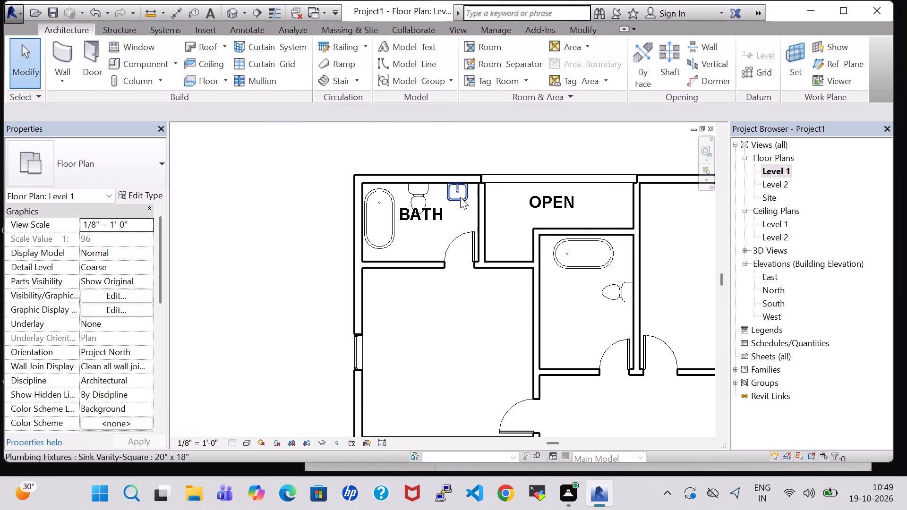
Place a Sink Vanity-Square 20" x 18" against the west wall of the room south of OPEN, nudged slightly toward its south corner.
left_click(460, 197)
right_click(460, 197)
left_click(539, 245)
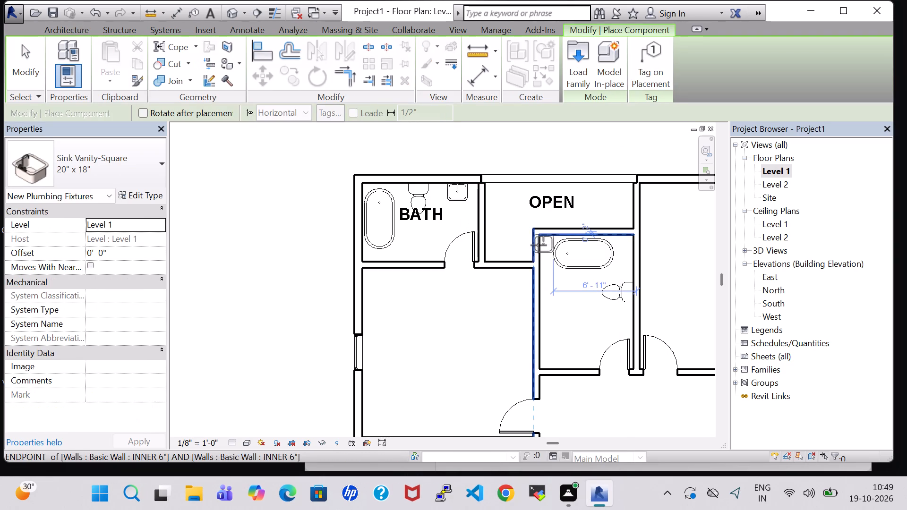
key("space")
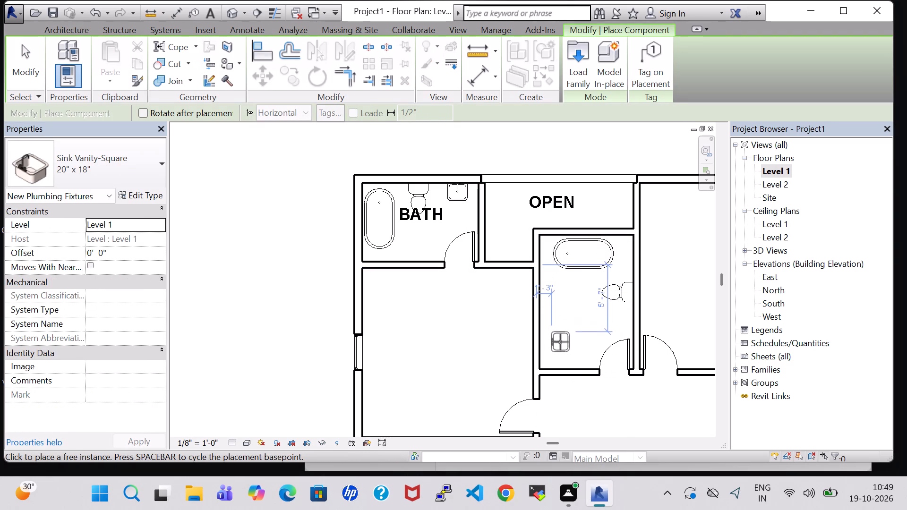
scroll(560, 344, "up", 6)
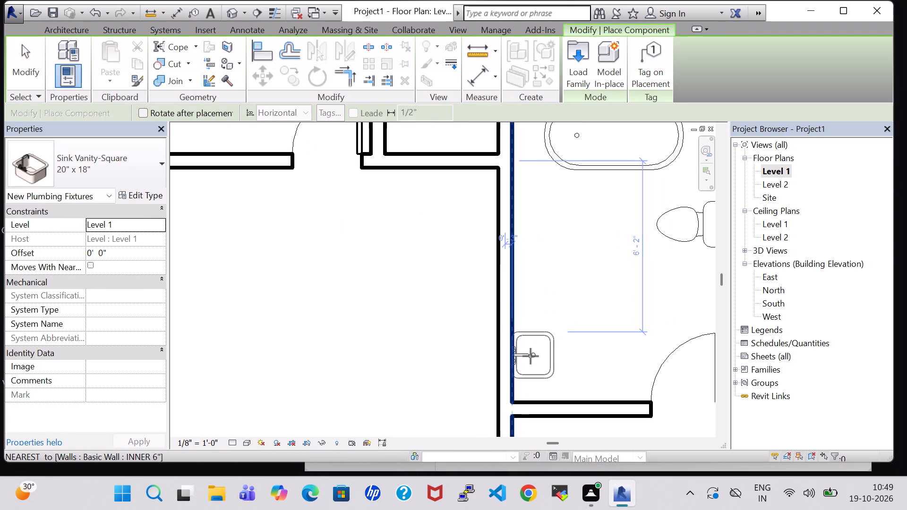
left_click(531, 356)
key("Escape")
key("Escape")
left_click(531, 354)
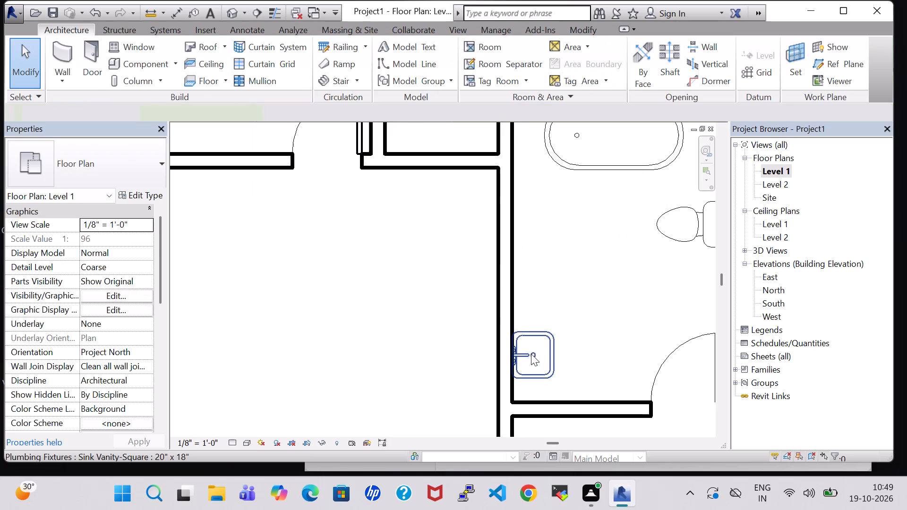
key("Right")
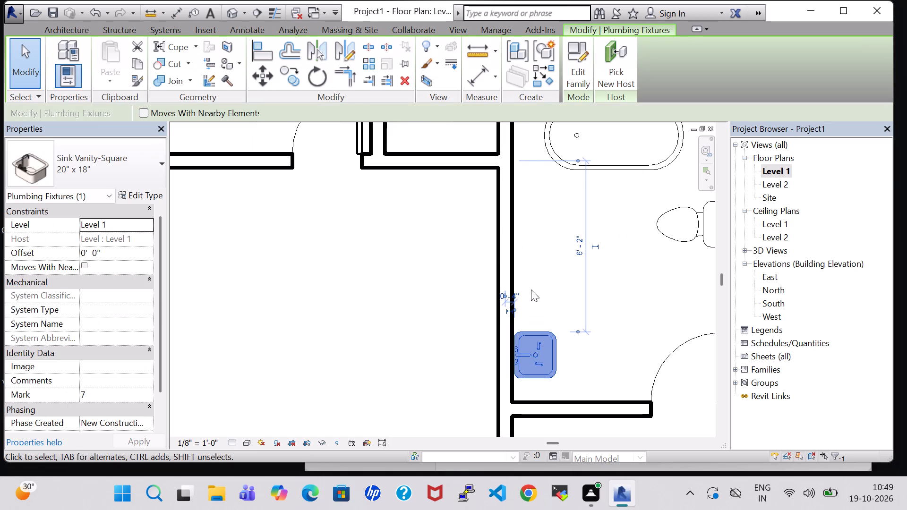
key("Left")
key("Down")
left_click(599, 287)
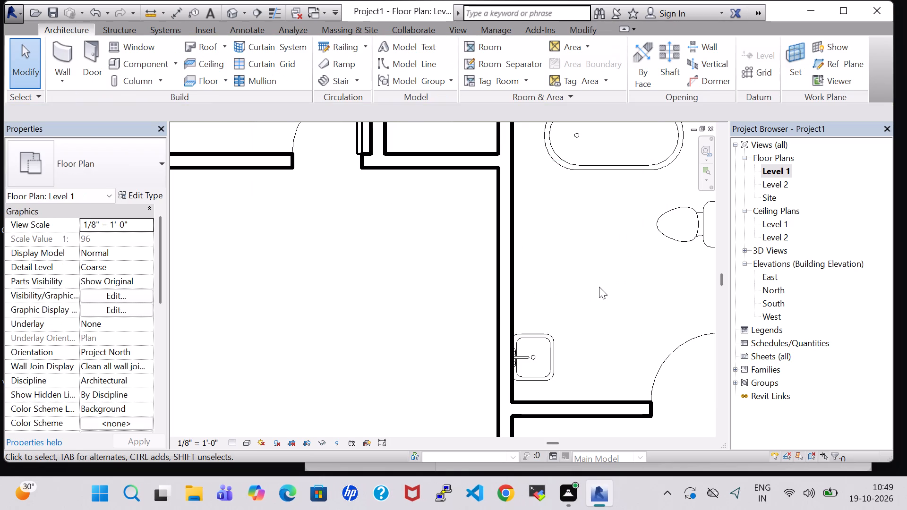
In the 3D view, nudge the northwest BATH's floor drain east and slightly south, away from the end of the tub.
scroll(599, 287, "down", 6)
left_click(231, 11)
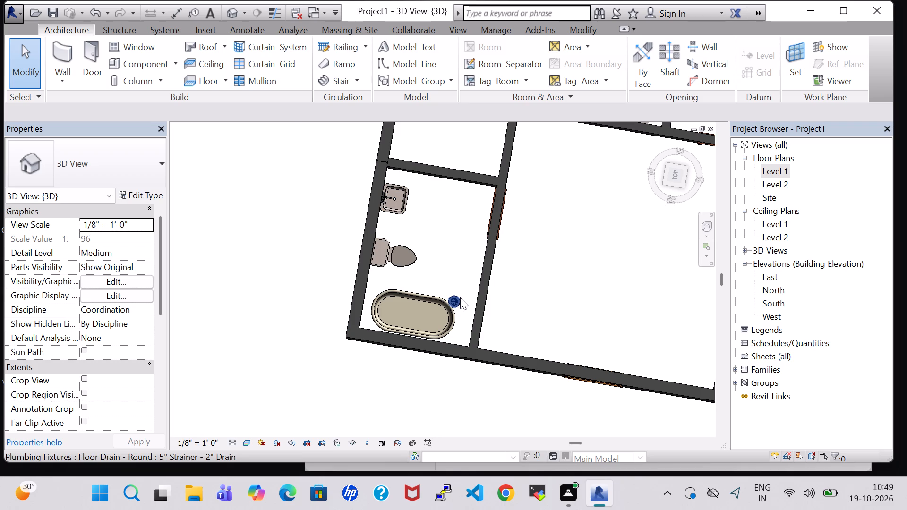
left_click(460, 297)
key("Up")
key("Up")
key("Up")
key("Up")
key("Up")
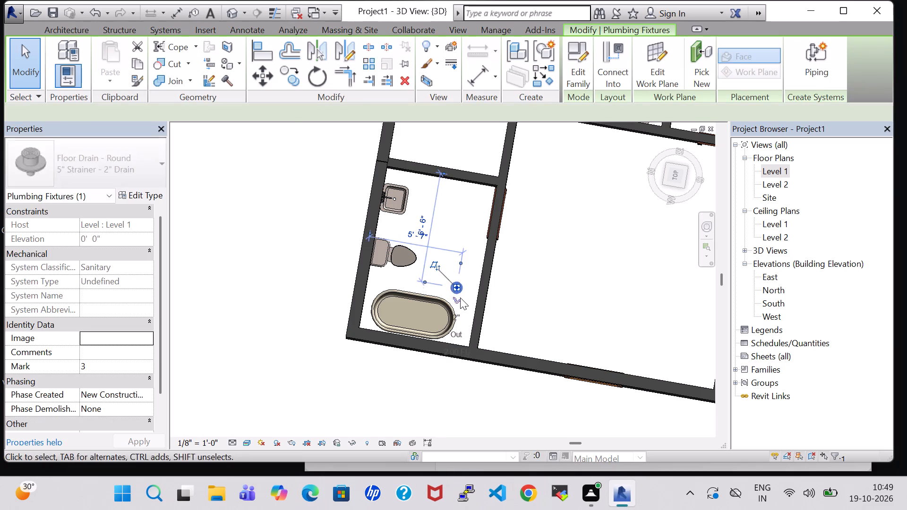
key("Right")
key("Right")
left_click(547, 290)
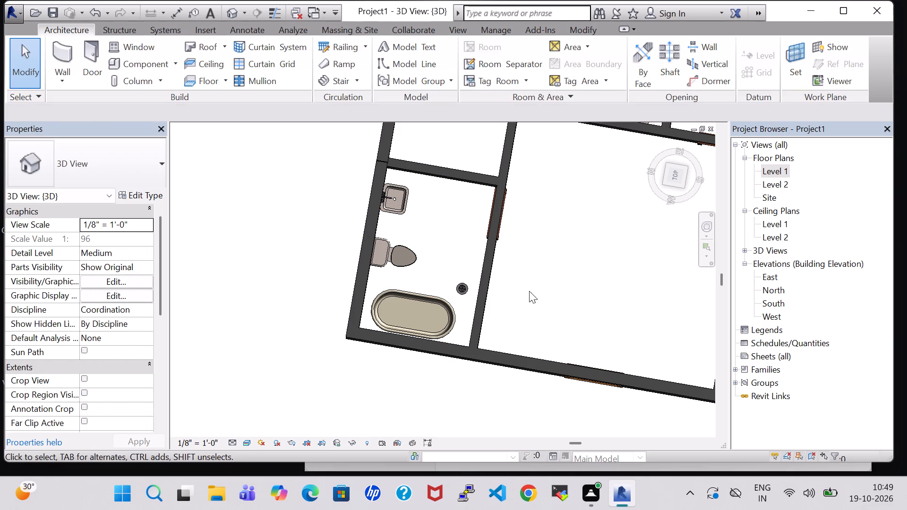
Place a matching 5" Strainer - 2" Drain floor drain on the Level 1 work plane, beside the second bathroom tub's southwest end.
left_click(462, 289)
right_click(464, 289)
left_click(518, 254)
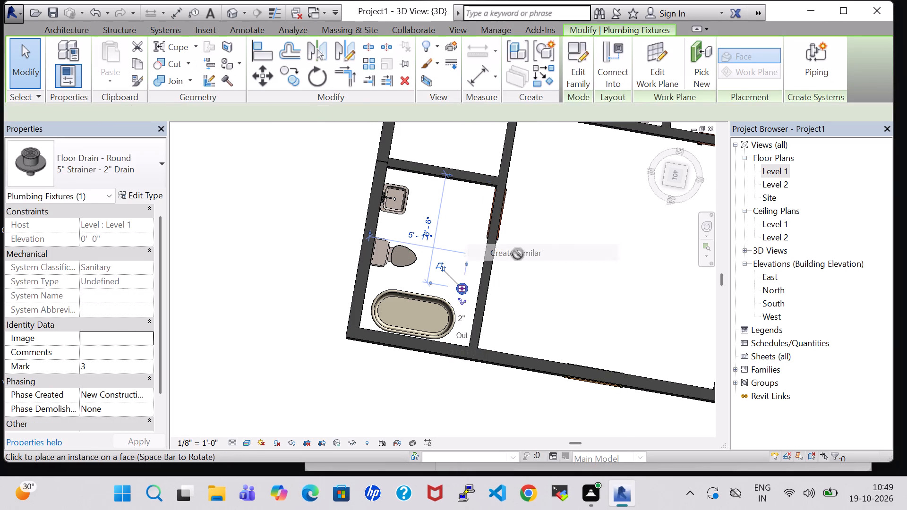
middle_click_drag(555, 249, 500, 403)
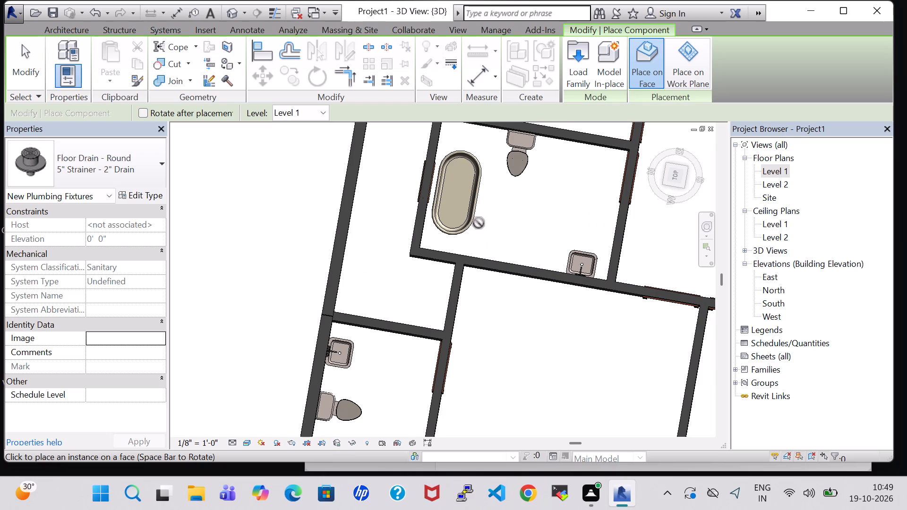
left_click(688, 70)
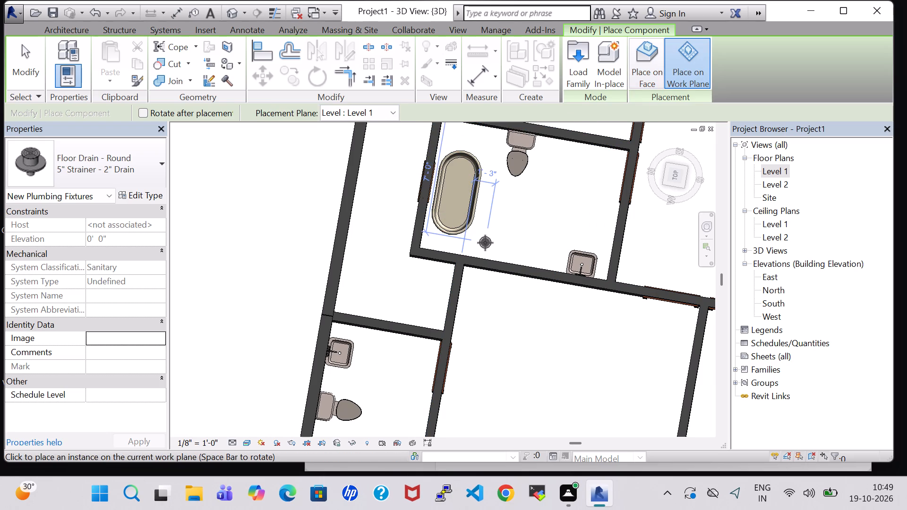
left_click(485, 243)
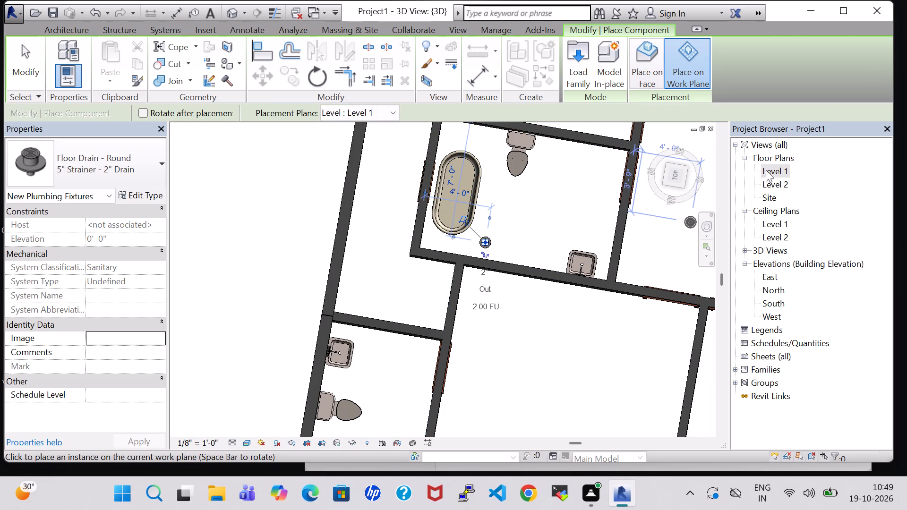
In the Level 1 floor plan, place a room in the bathroom south of OPEN and name it BATH.
double_click(767, 170)
scroll(644, 210, "down", 2)
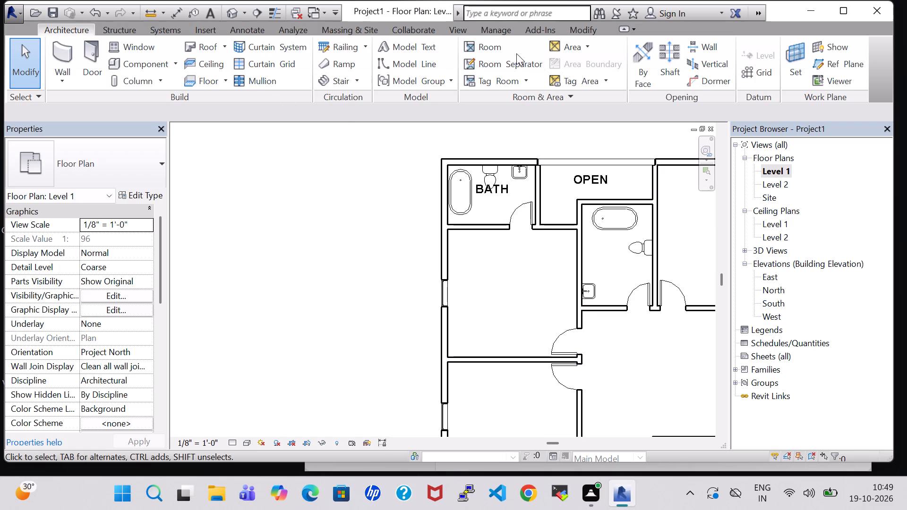
left_click(490, 47)
left_click(609, 260)
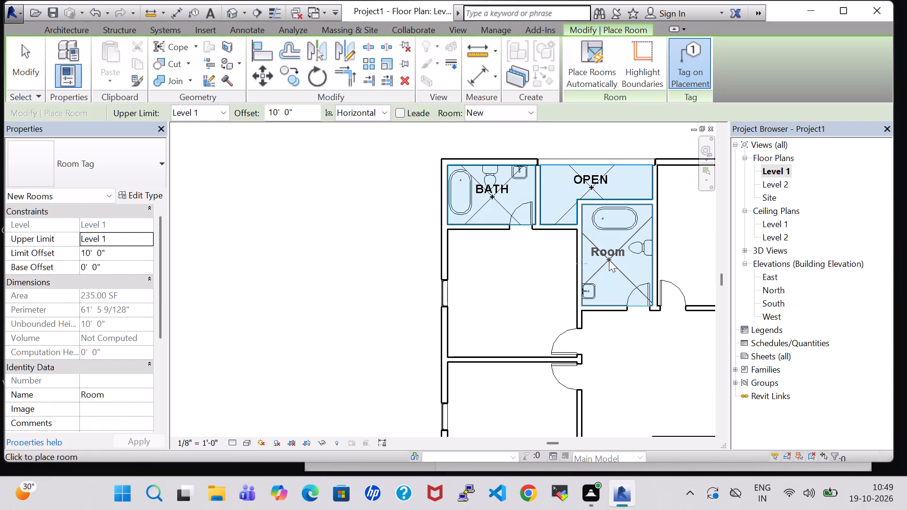
key("Escape")
key("Escape")
double_click(609, 254)
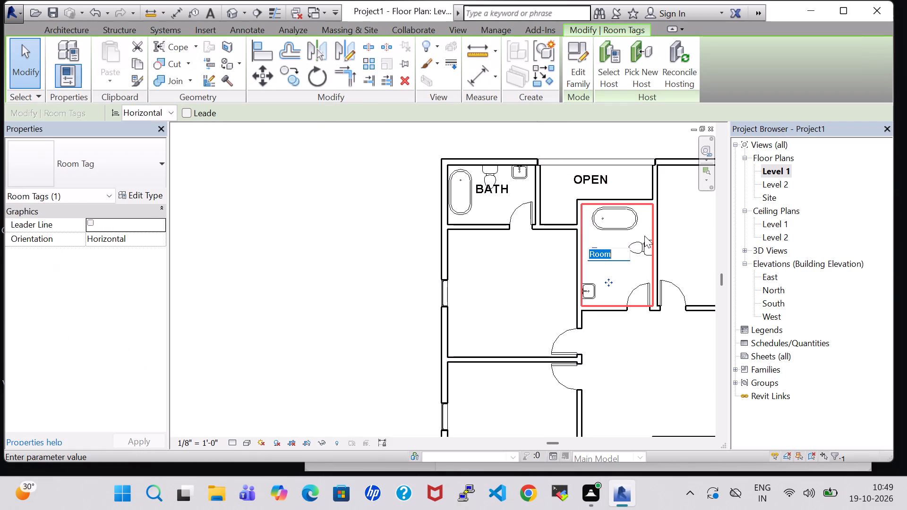
key("BackSpace")
type("BATH")
key("Return")
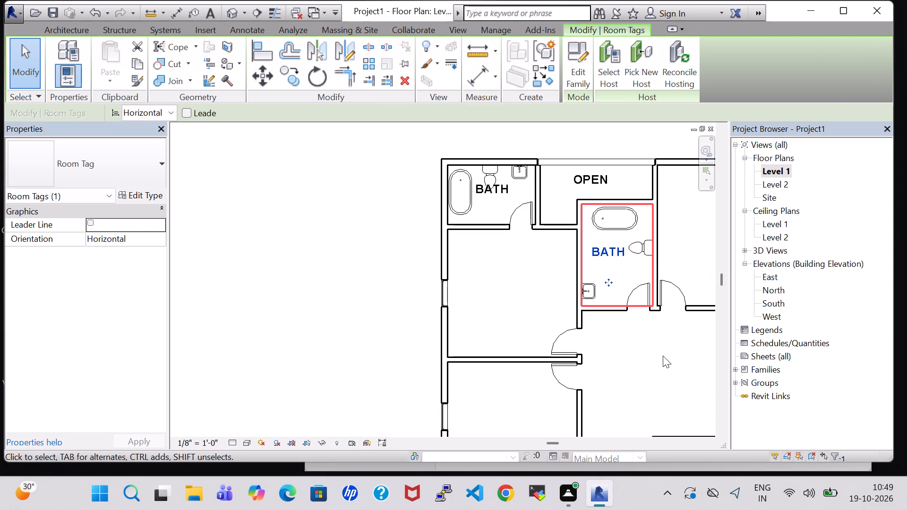
left_click(663, 356)
Load the Bed-Box family from the Beds folder for component placement.
scroll(663, 356, "down", 1)
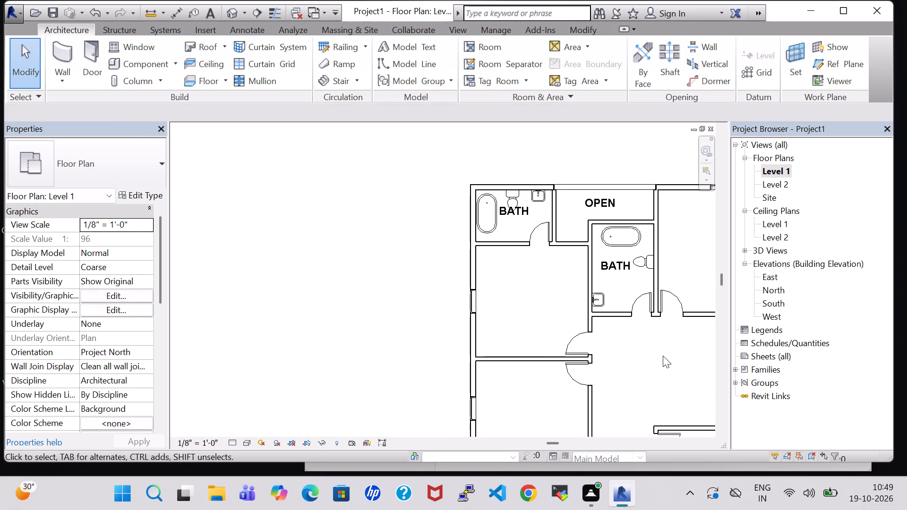
middle_click_drag(663, 356, 583, 290)
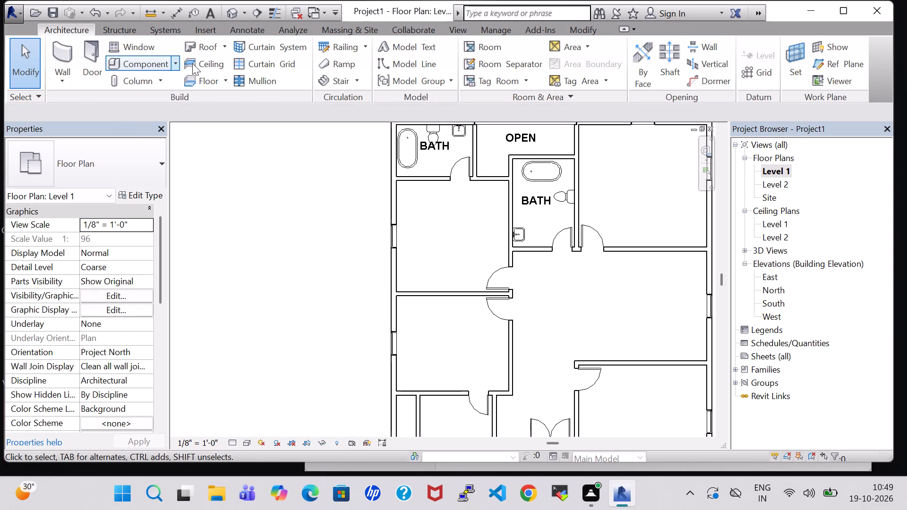
left_click(132, 63)
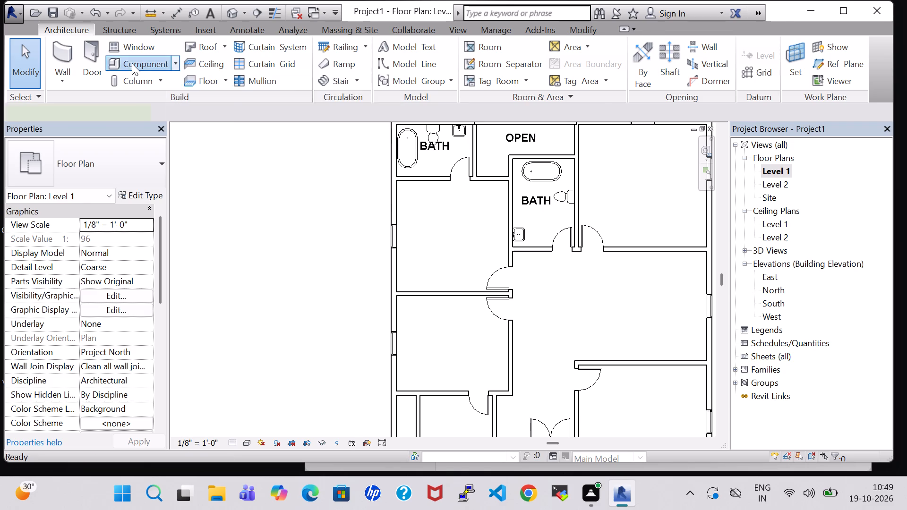
left_click(568, 51)
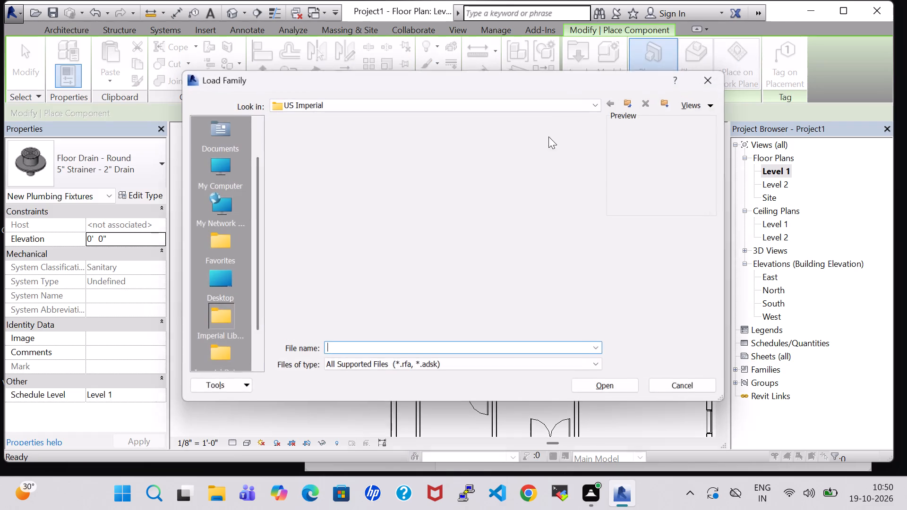
double_click(536, 316)
double_click(290, 141)
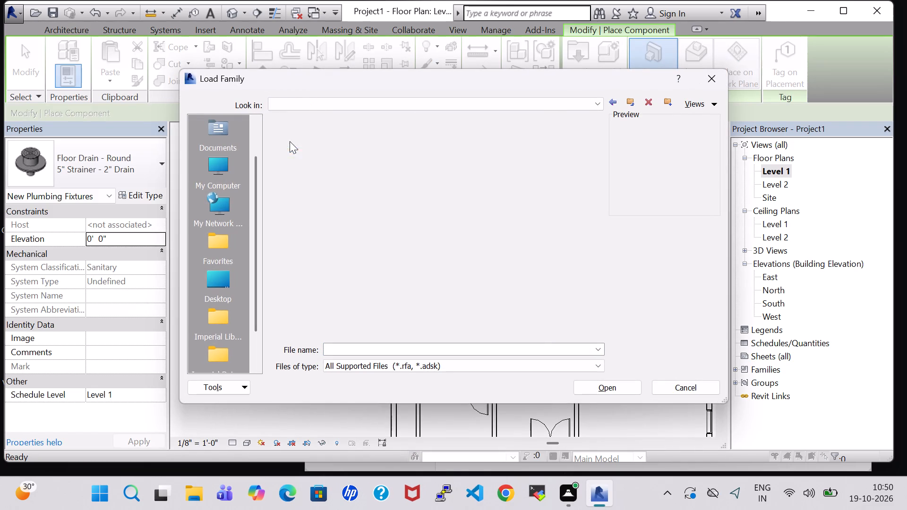
left_click(290, 155)
left_click(612, 380)
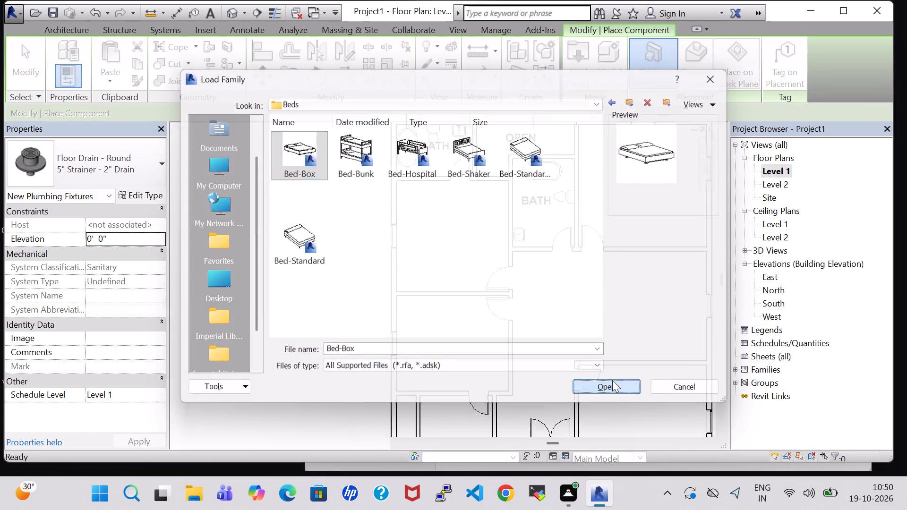
Place a Double 53" x 74" Bed-Box in the bedroom south of the northwest BATH, its head nudged against the west wall at the window.
key("space")
key("space")
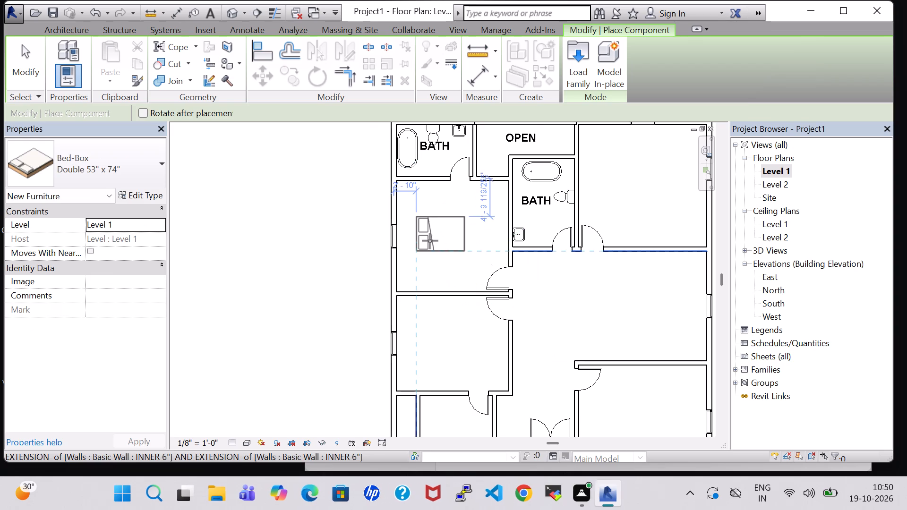
scroll(430, 241, "up", 5)
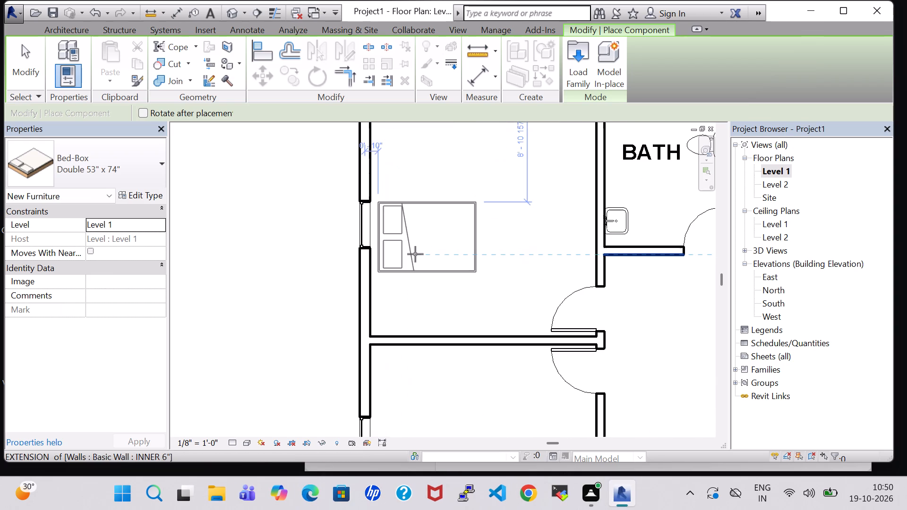
left_click(413, 249)
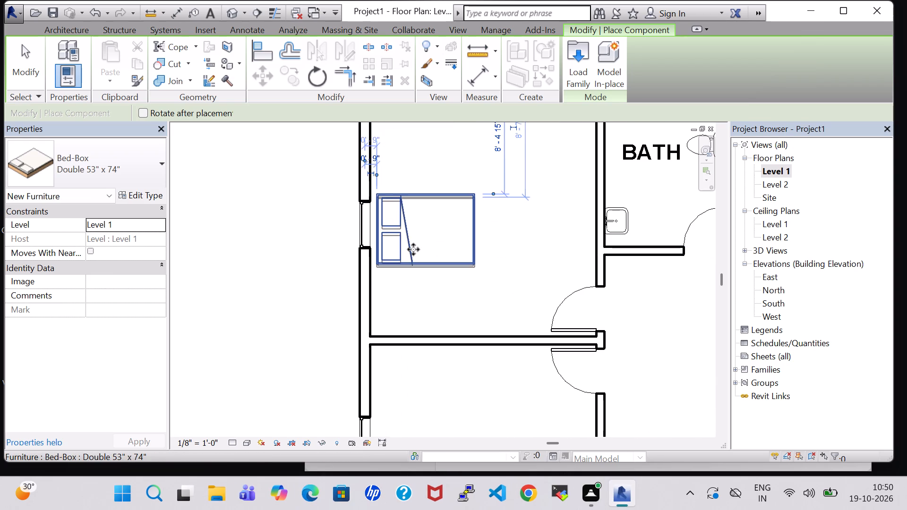
key("Escape")
key("Escape")
left_click(416, 256)
key("Left")
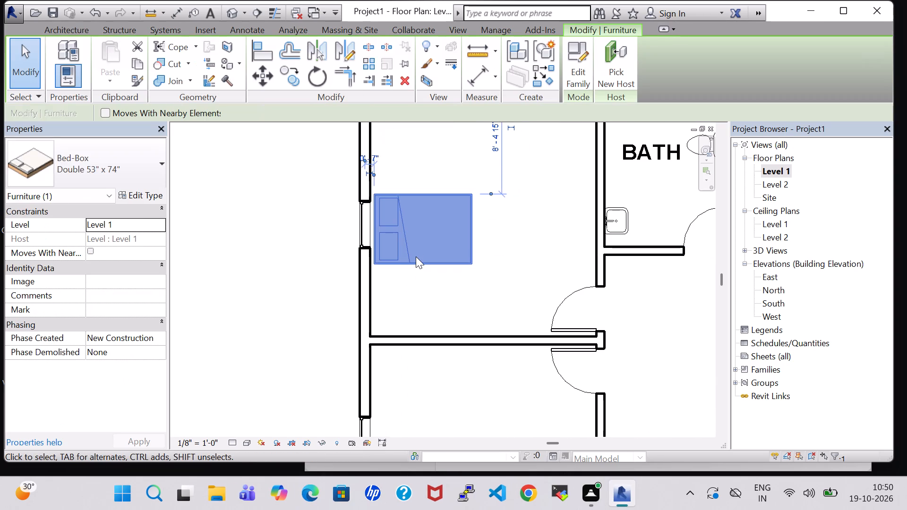
key("Left")
left_click(503, 256)
scroll(503, 256, "down", 4)
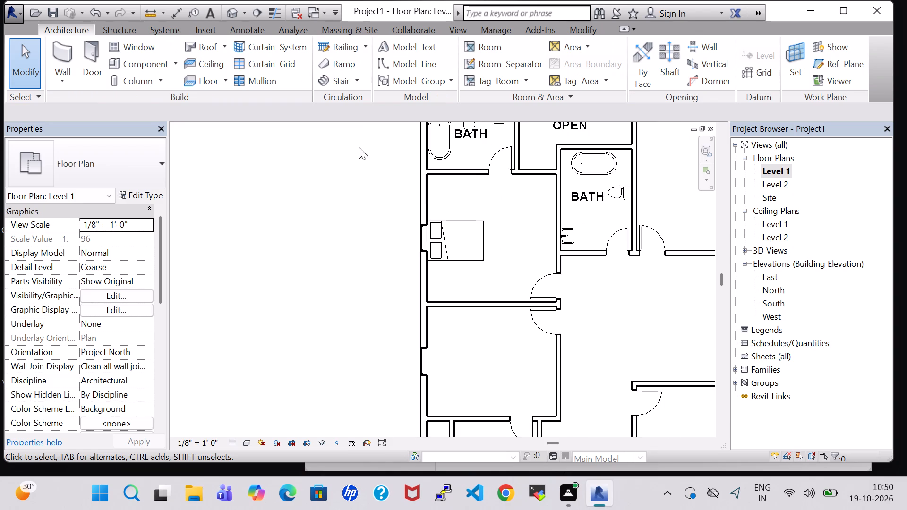
Load the Table-End family from the Furniture library's Tables folder for component placement.
left_click(136, 59)
left_click(578, 65)
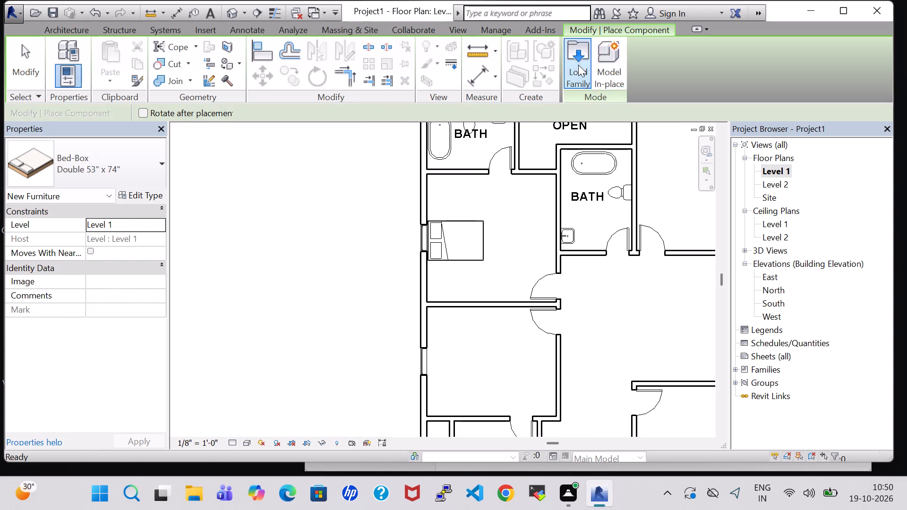
double_click(532, 318)
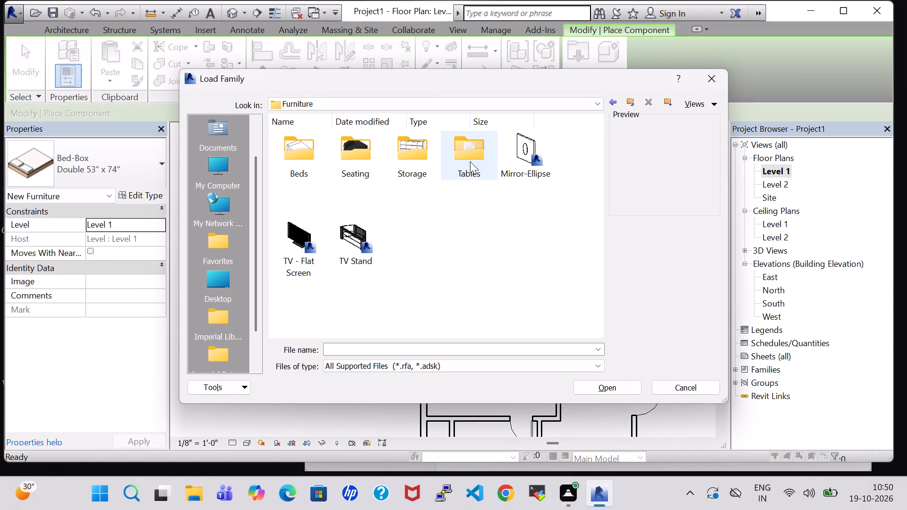
double_click(470, 161)
left_click(420, 229)
left_click(609, 388)
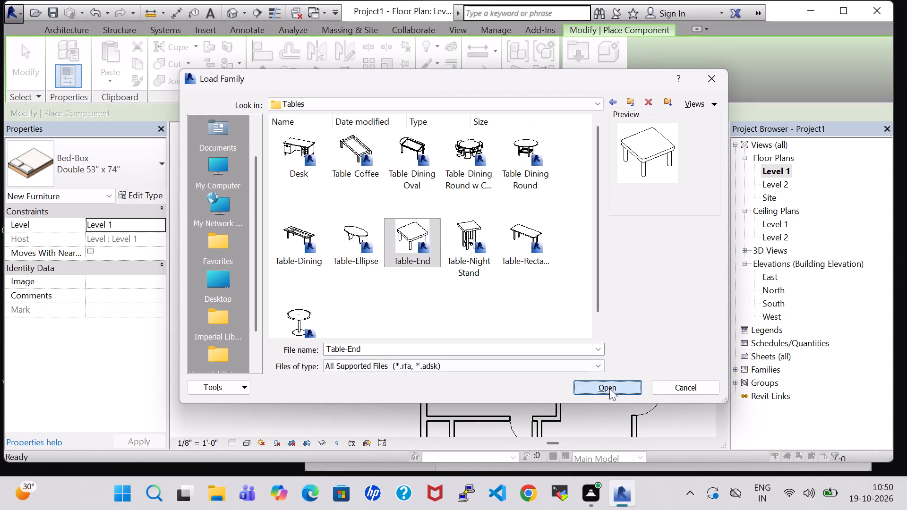
Place two 24" x 24" Table-End tables in the bedroom, one on the north and one on the south side of the bed head.
scroll(454, 207, "up", 6)
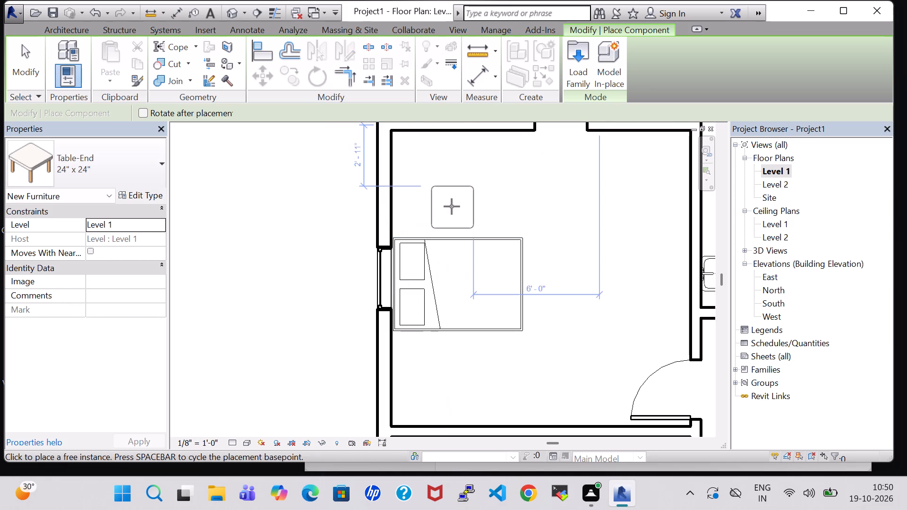
left_click(421, 207)
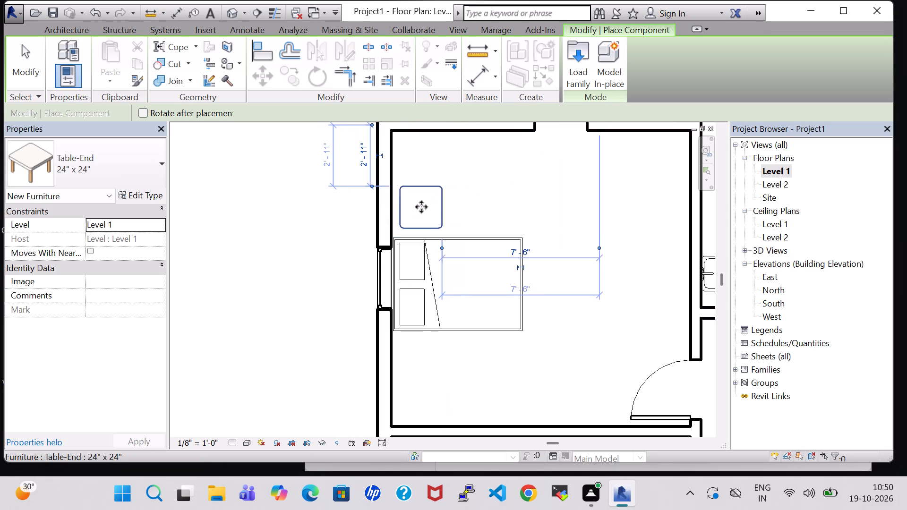
left_click(421, 361)
key("Escape")
key("Escape")
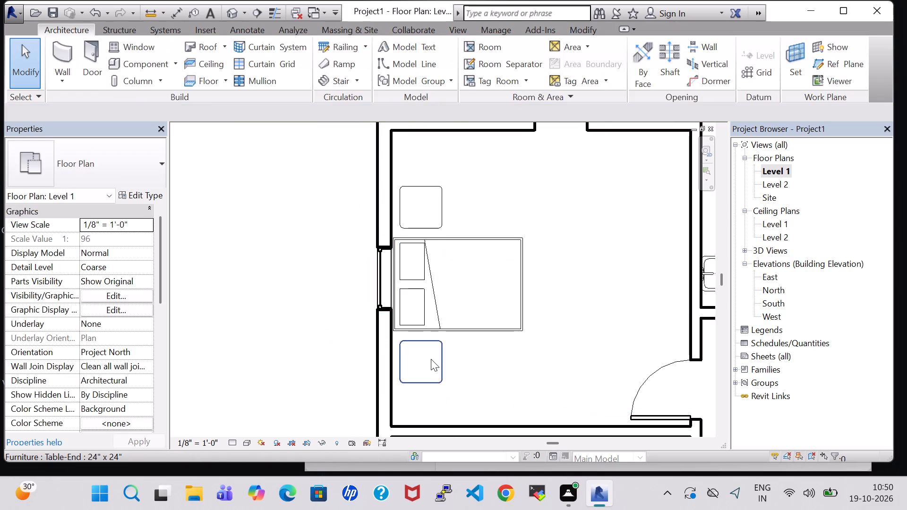
Nudge both end tables slightly west so they sit closer to the bedroom's west wall.
left_click(431, 359)
key("Left")
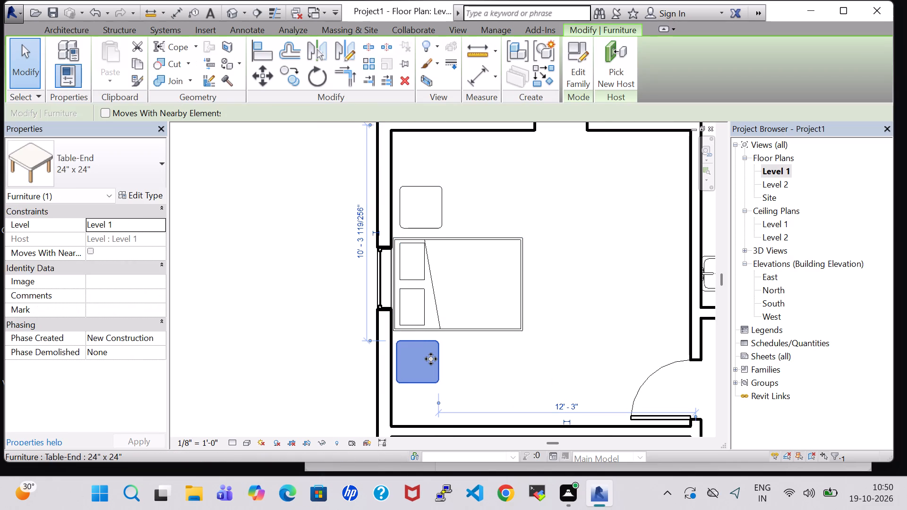
key("Left")
key("Right")
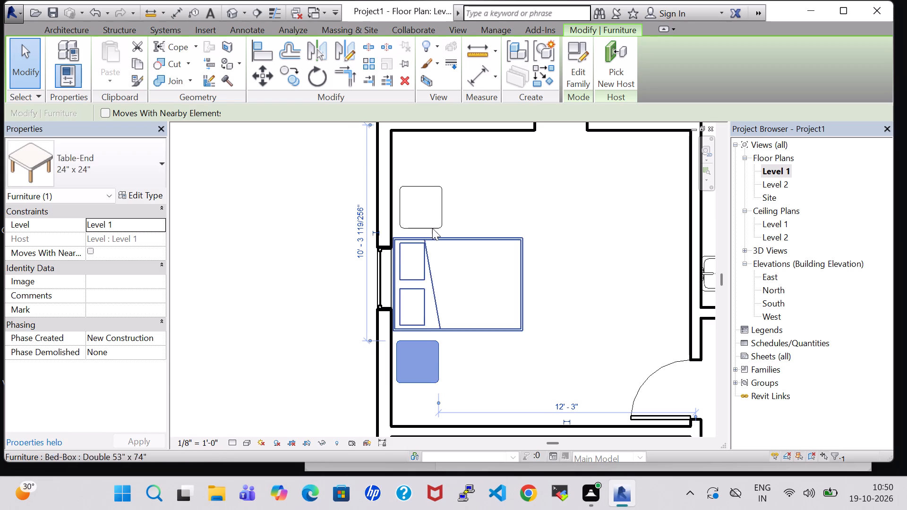
left_click(432, 204)
key("Left")
left_click(494, 367)
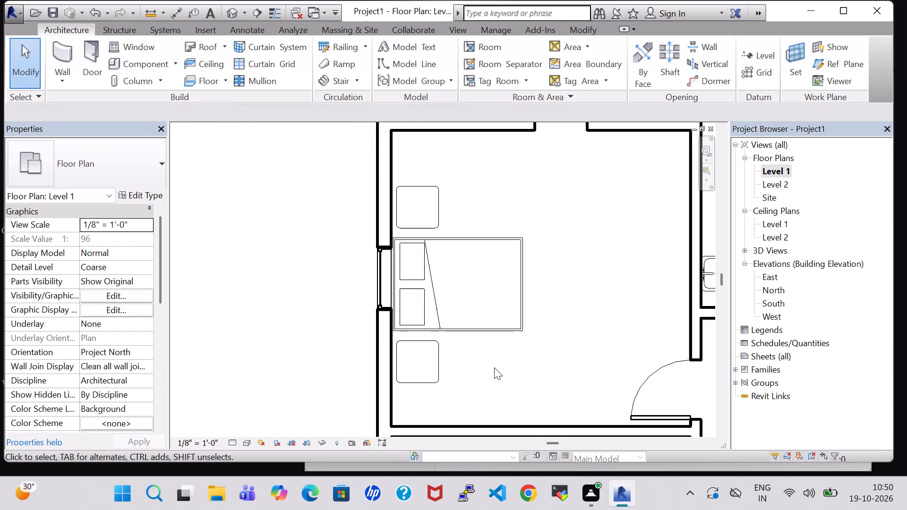
Set the Height of the 24" x 24" Table-End type to 2' 0" and check it on the other end table.
left_click(422, 209)
left_click(127, 190)
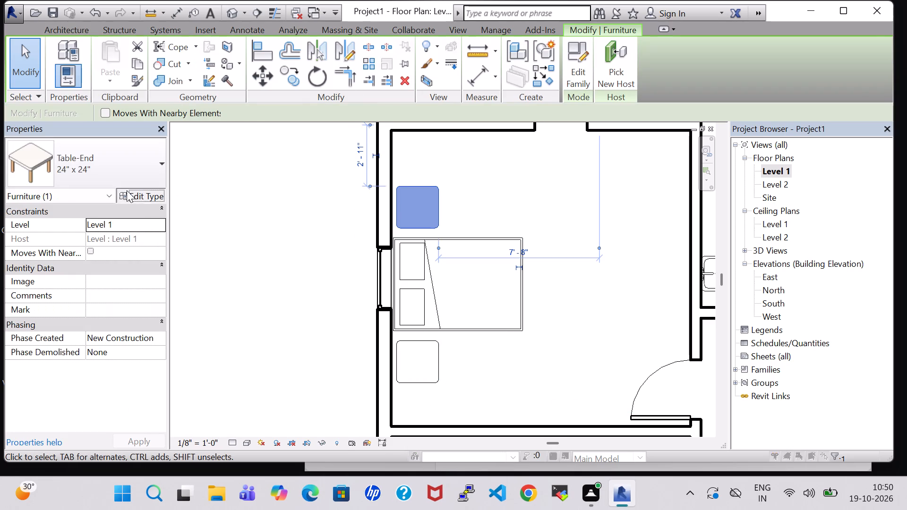
left_click(645, 257)
left_click(645, 257)
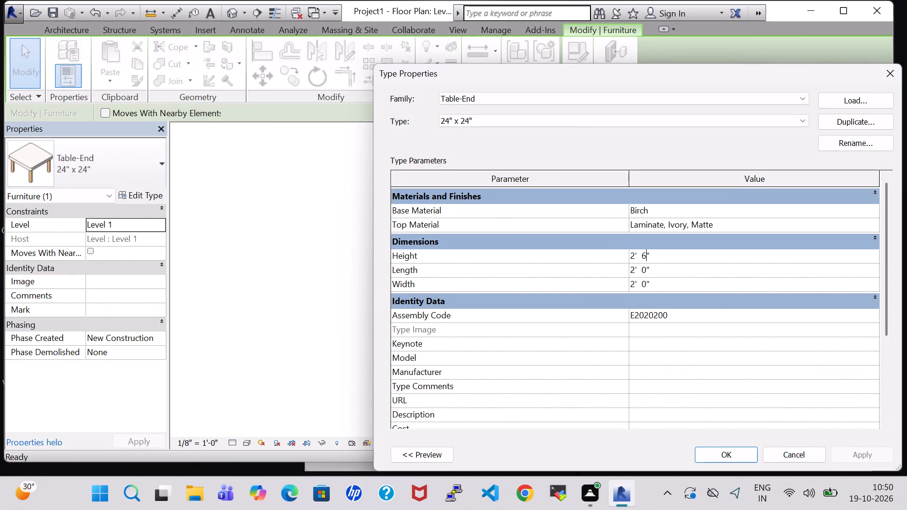
key("BackSpace")
key("0")
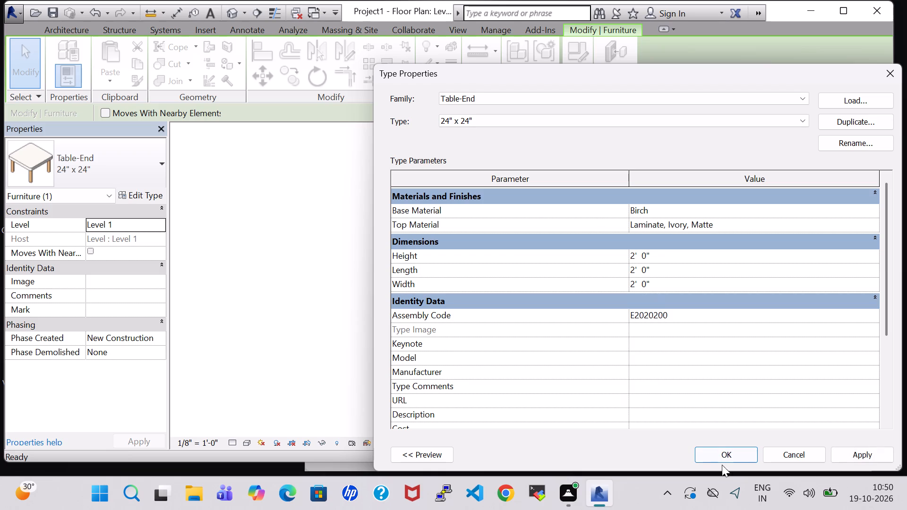
left_click(722, 465)
left_click(722, 458)
left_click(434, 363)
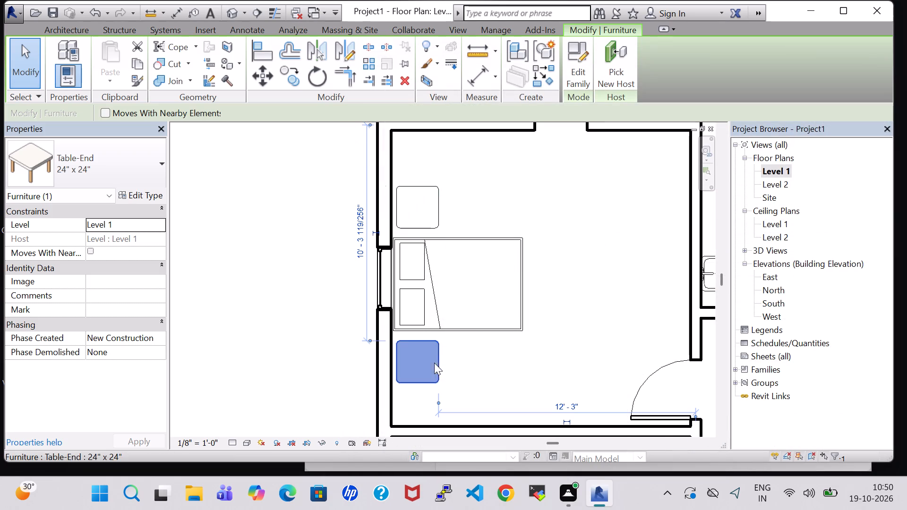
left_click(156, 194)
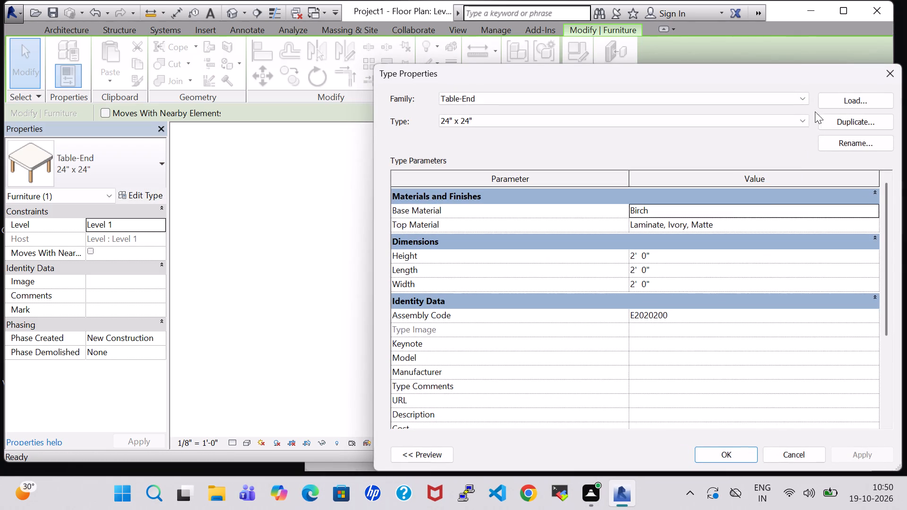
left_click(890, 72)
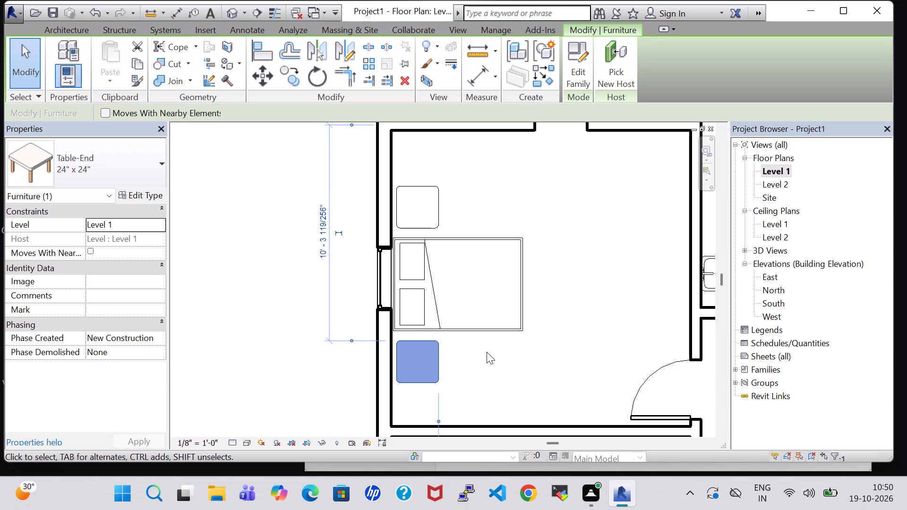
Load the TV - Flat Screen family from the Furniture library folder for component placement.
scroll(487, 352, "down", 1)
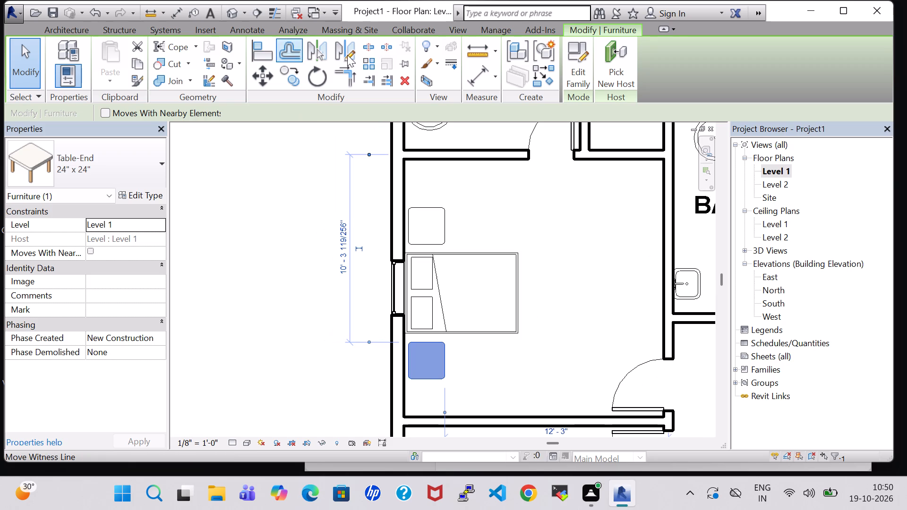
left_click(59, 26)
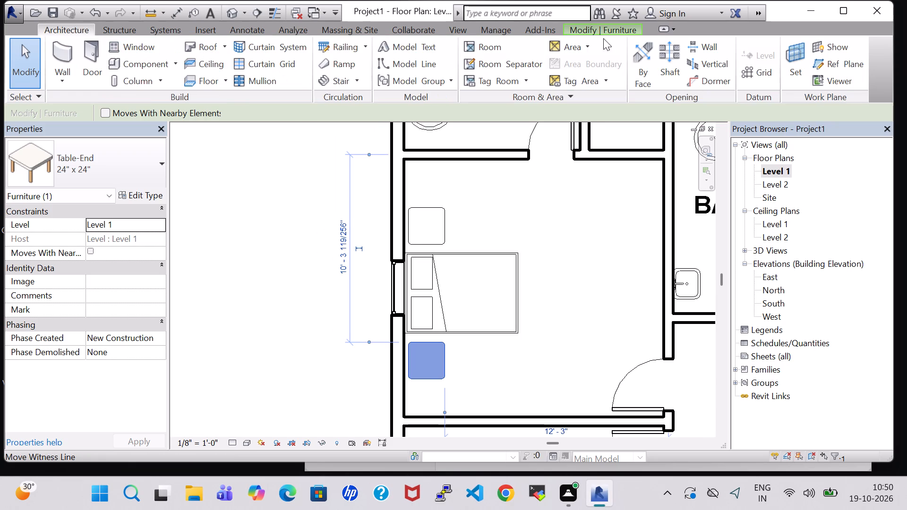
left_click(138, 61)
left_click(572, 57)
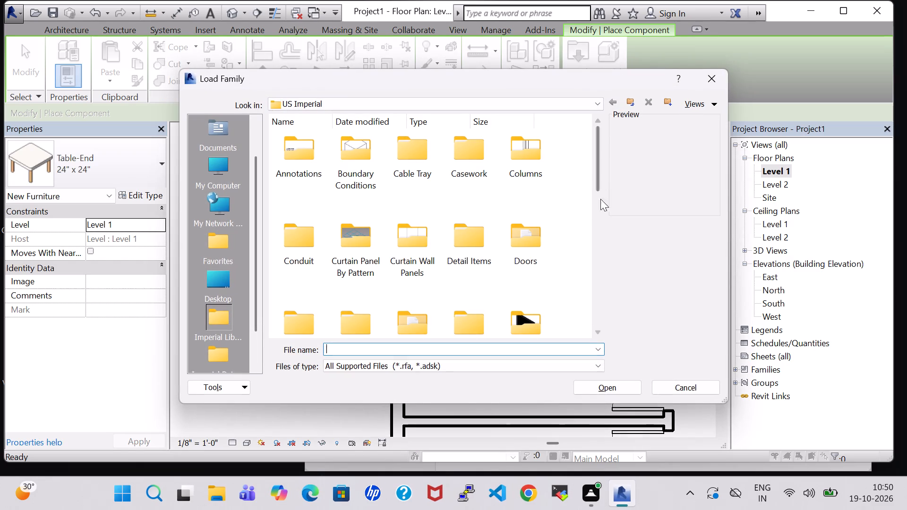
scroll(590, 235, "down", 1)
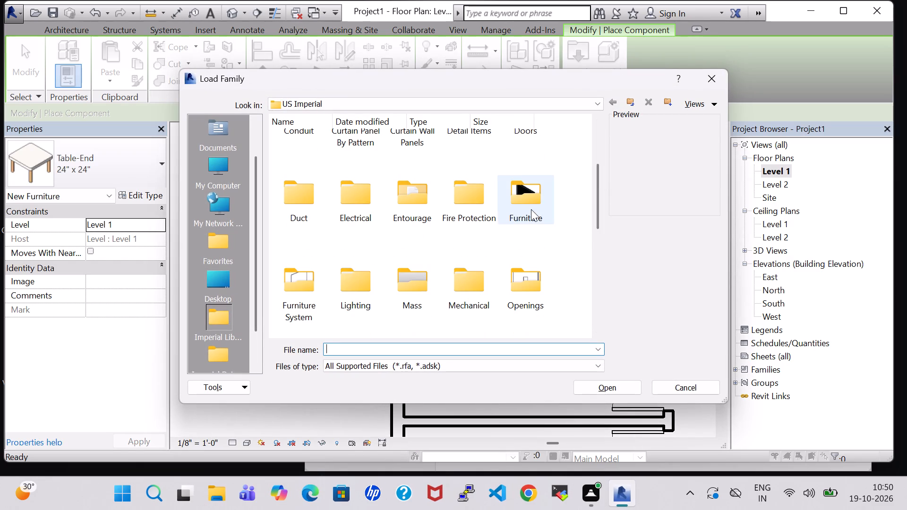
double_click(531, 209)
left_click(295, 234)
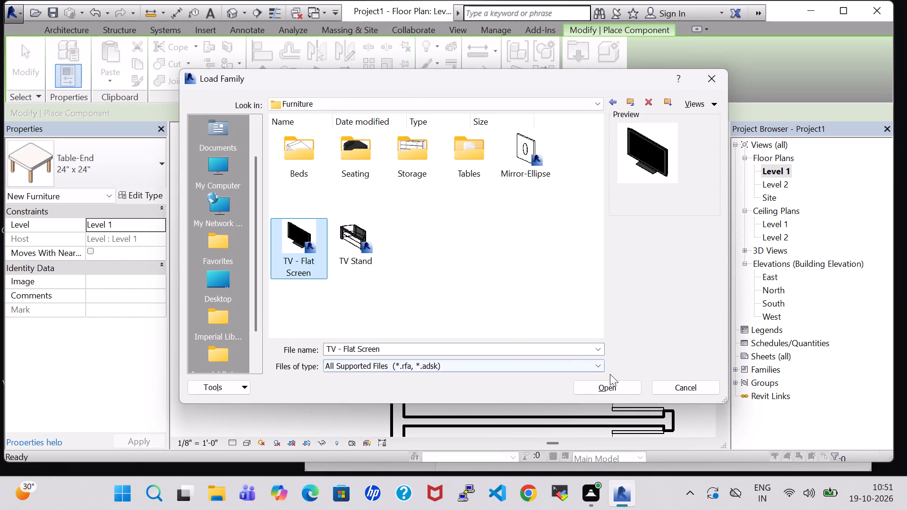
left_click(612, 375)
left_click(614, 384)
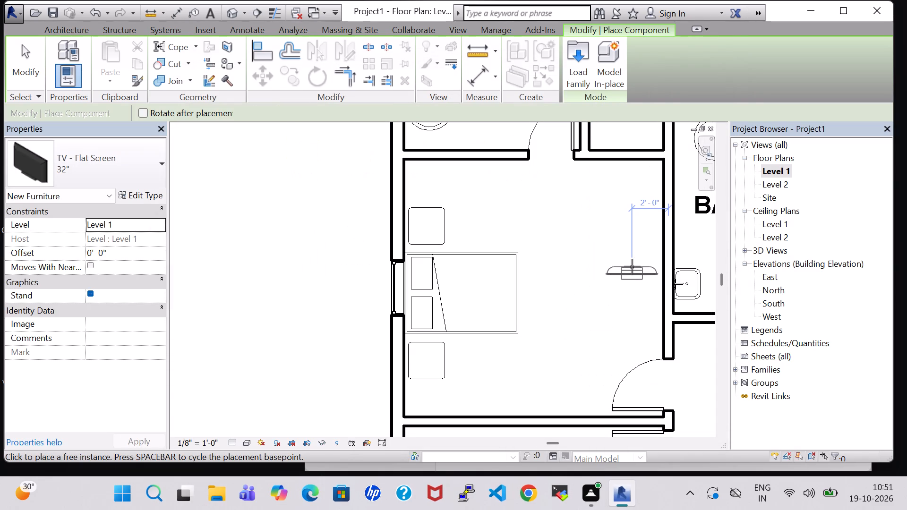
Place a 32" TV - Flat Screen opposite the bed, rotated to face it and nudged against the bedroom's east wall.
key("space")
key("space")
key("space")
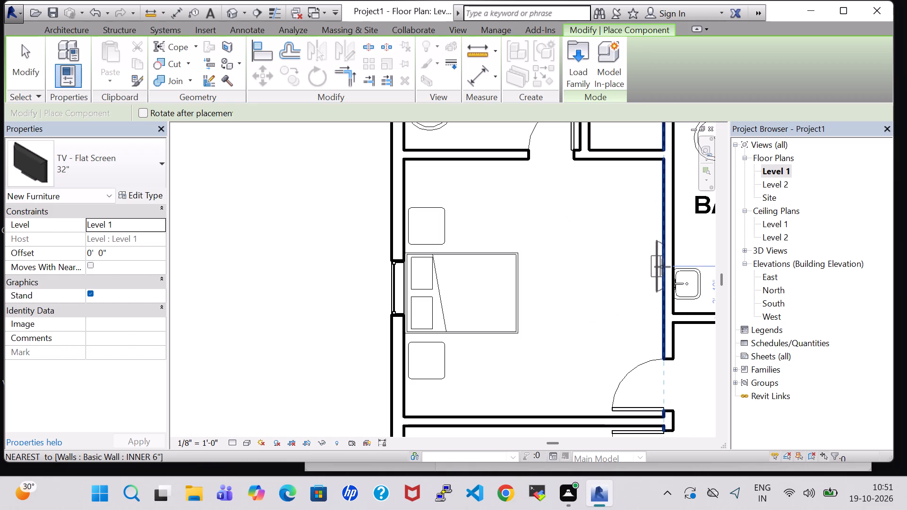
scroll(662, 267, "up", 5)
left_click(659, 267)
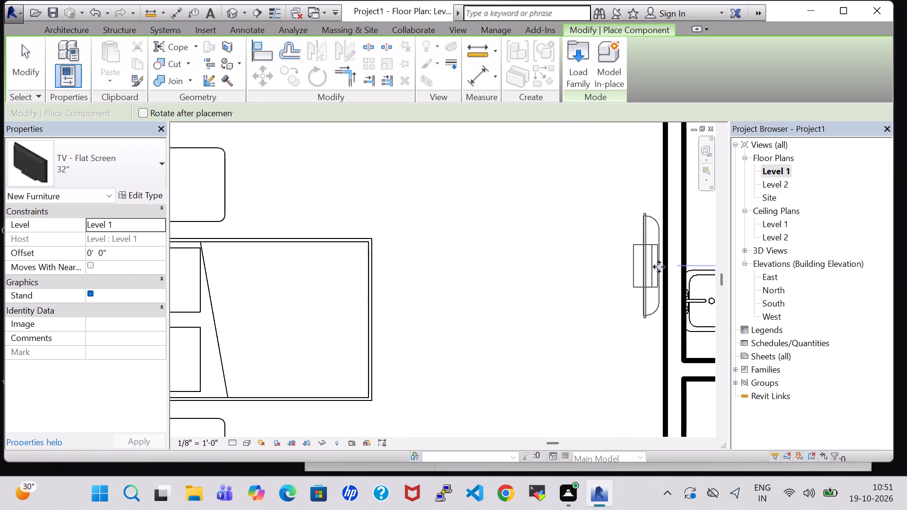
key("Escape")
key("Escape")
left_click(652, 267)
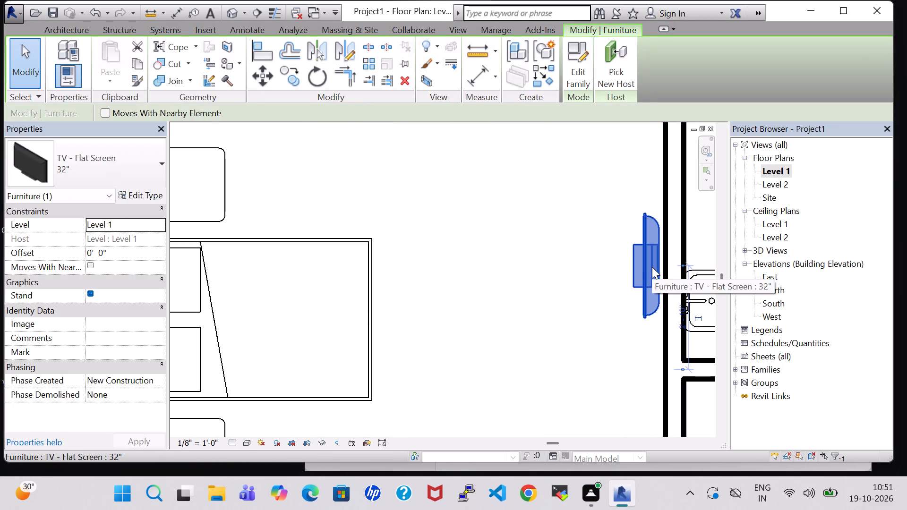
key("Right")
key("Right")
left_click(577, 267)
scroll(577, 267, "down", 1)
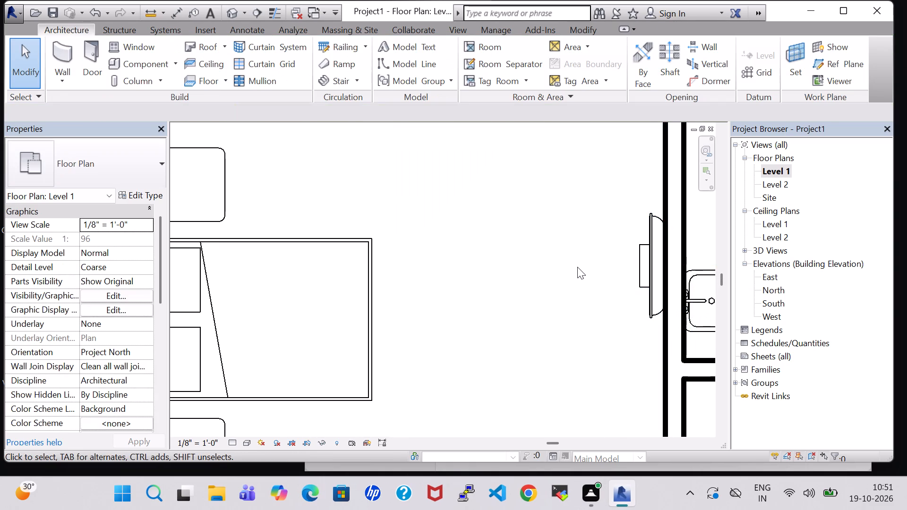
Set the flat-screen TV's Offset from Level 1 to 3' 0".
left_click(643, 266)
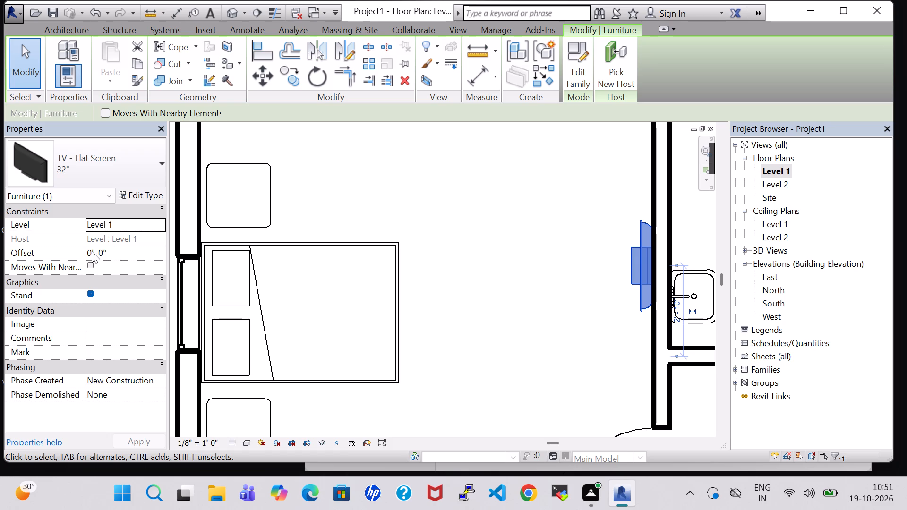
left_click(92, 251)
key("BackSpace")
key("3")
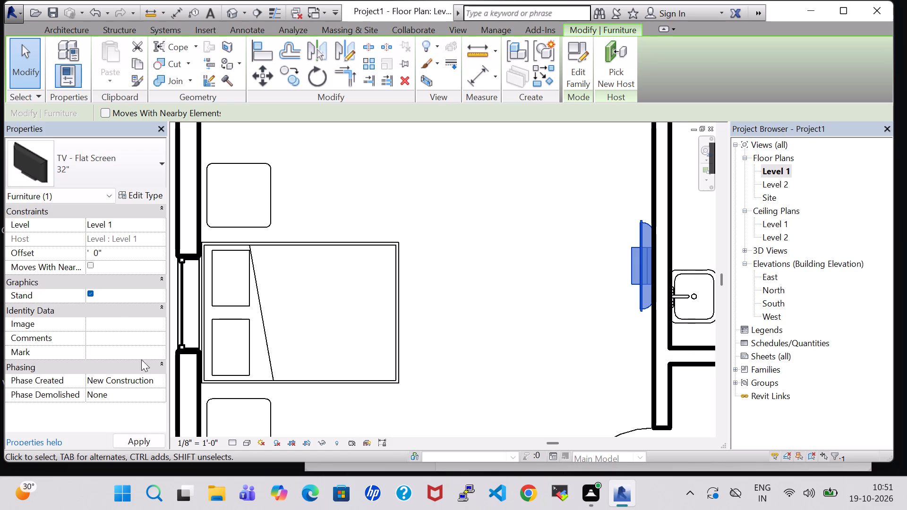
left_click(143, 437)
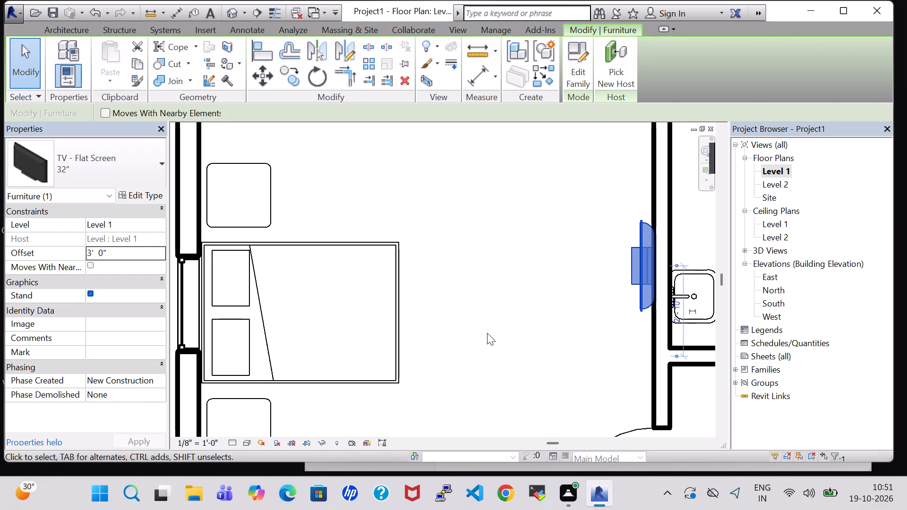
left_click(487, 333)
Load the Dresser family from the Furniture library's Storage folder for component placement.
scroll(487, 333, "down", 4)
middle_click(487, 333)
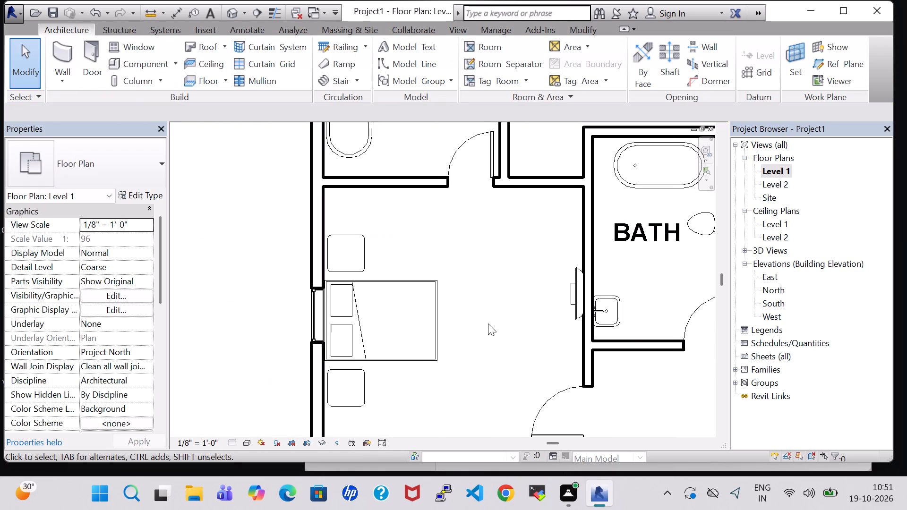
left_click(151, 61)
left_click(576, 83)
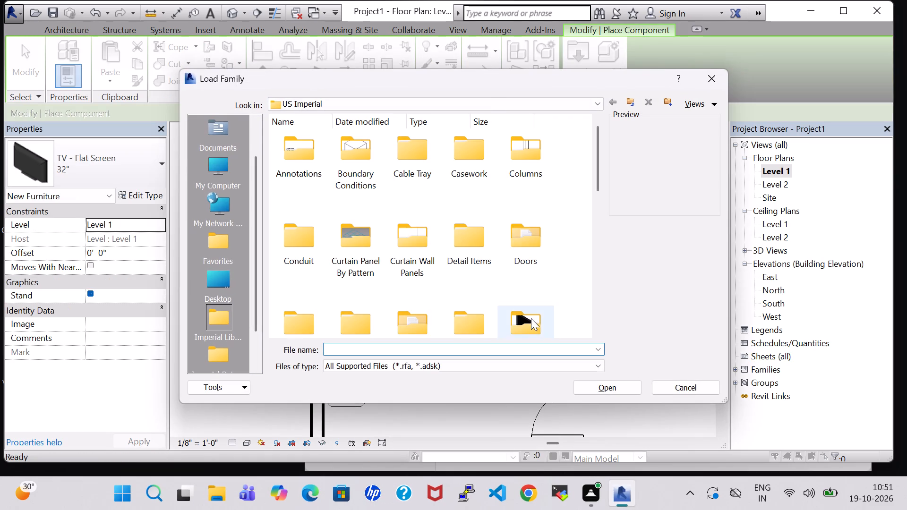
double_click(531, 318)
double_click(417, 169)
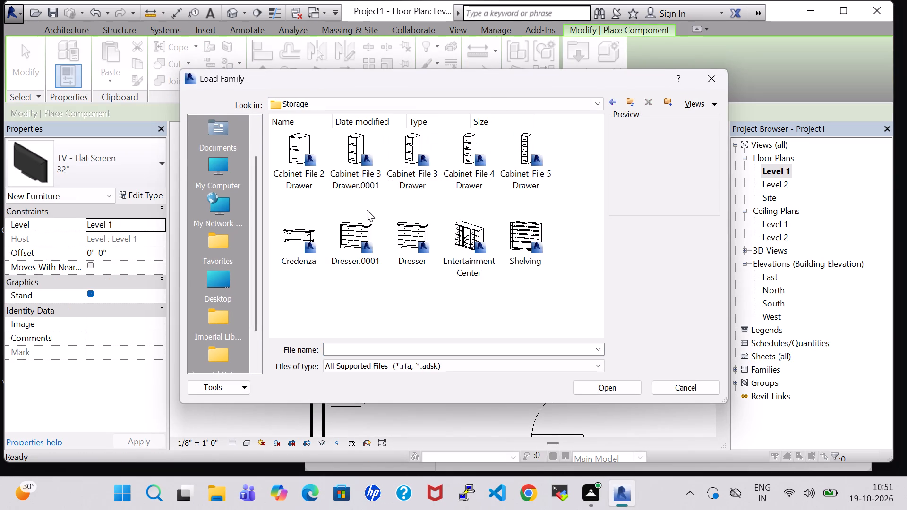
left_click(422, 239)
left_click(618, 389)
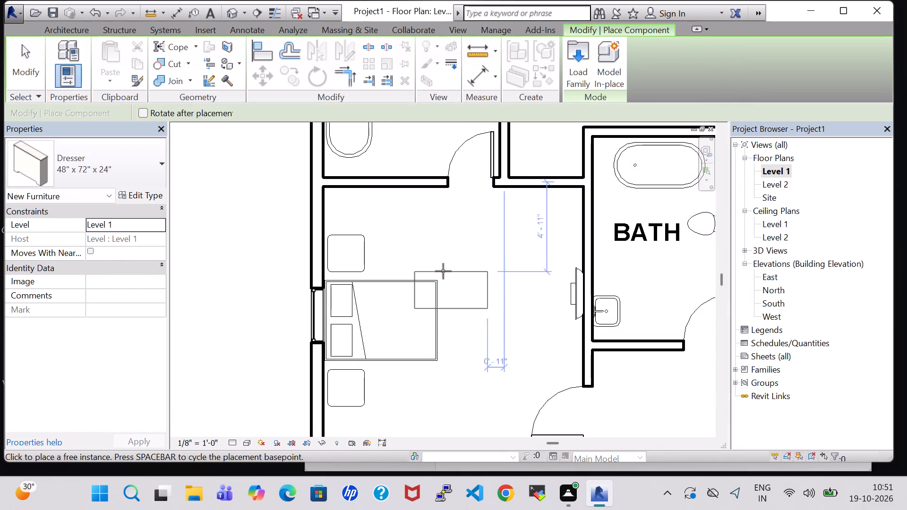
Place a 48" x 72" x 24" Dresser against the bedroom's north wall, just west of the bathroom door.
left_click(401, 208)
key("Escape")
key("Escape")
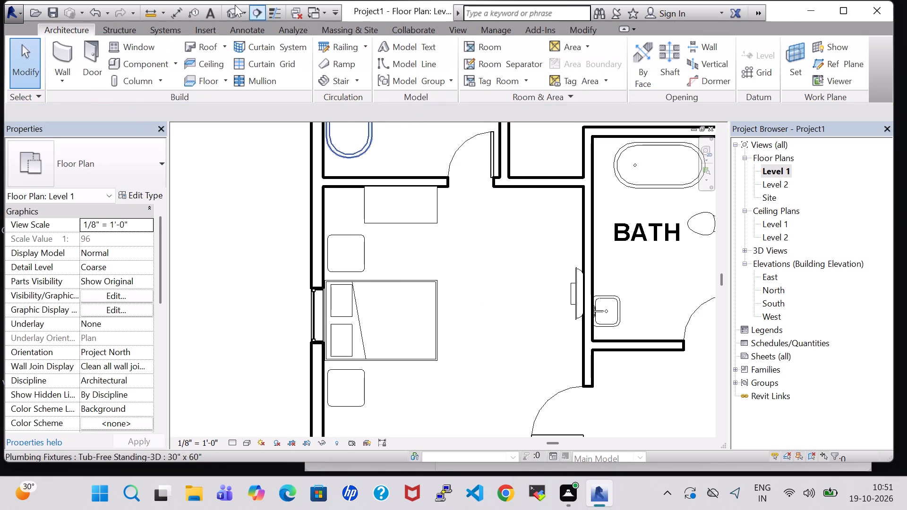
Examine the dresser, bed, end tables and TV of the furnished bedroom in 3D, and return to the Level 1 floor plan.
left_click(224, 15)
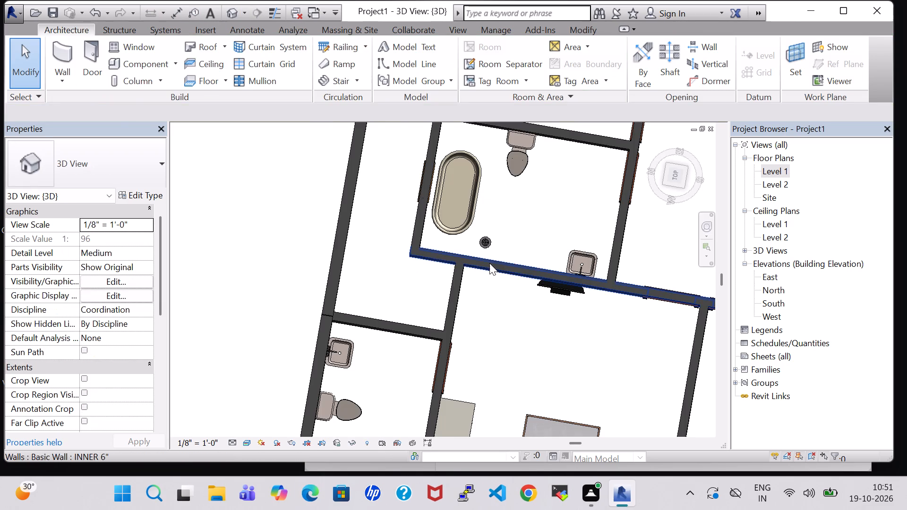
middle_click_drag(566, 340, 533, 230)
middle_click_drag(480, 353, 453, 296, "shift")
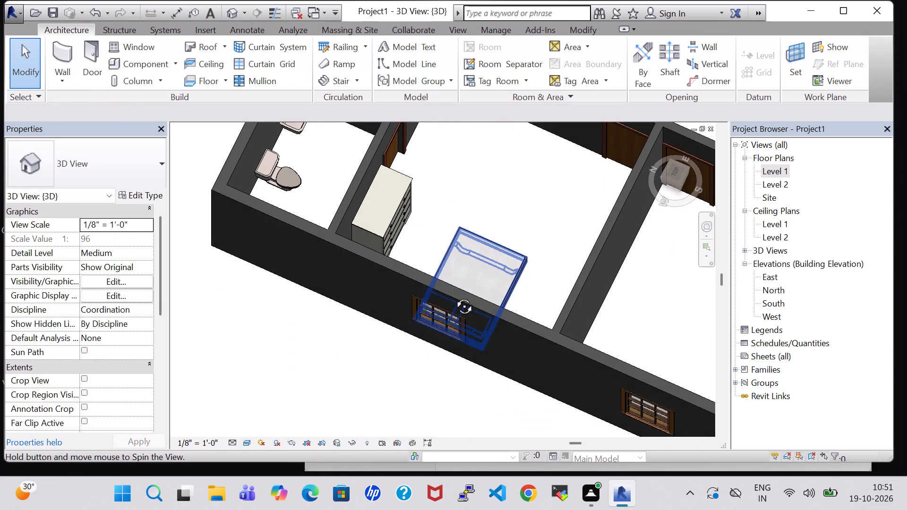
middle_click_drag(453, 296, 453, 295, "shift")
middle_click_drag(533, 197, 440, 199)
middle_click_drag(545, 162, 429, 399)
middle_click_drag(432, 400, 432, 373)
middle_click_drag(462, 193, 469, 267)
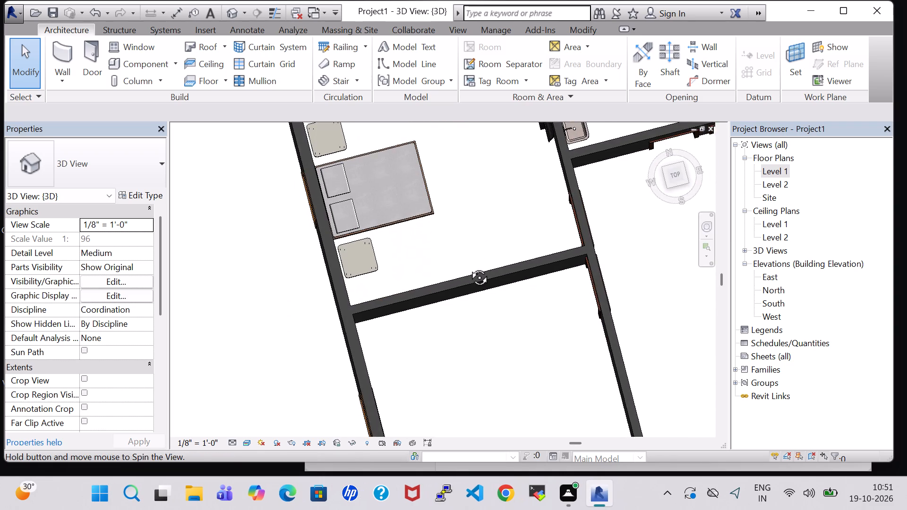
middle_click_drag(469, 267, 499, 232)
double_click(771, 168)
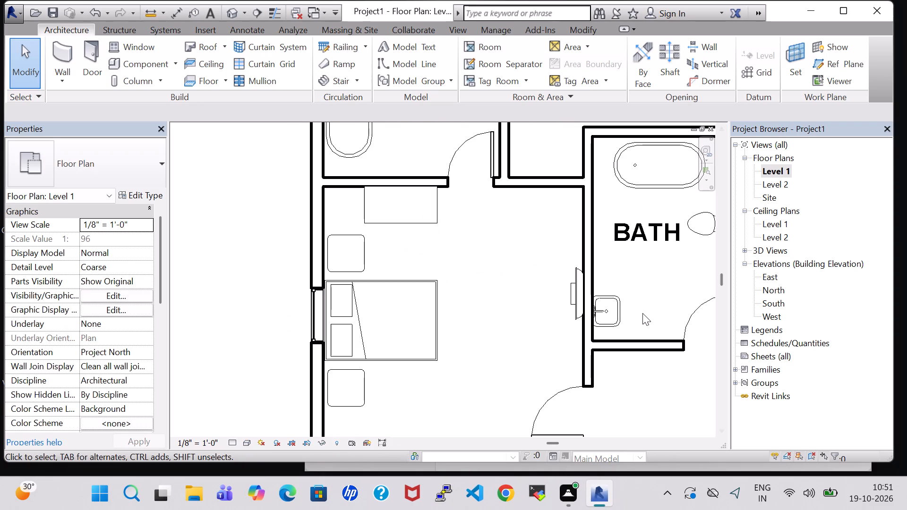
Place a similar 32" TV - Flat Screen against the east wall of the adjoining south bedroom, facing west, about 4' 7" from its south wall.
scroll(496, 325, "down", 1)
middle_click_drag(496, 325, 503, 275)
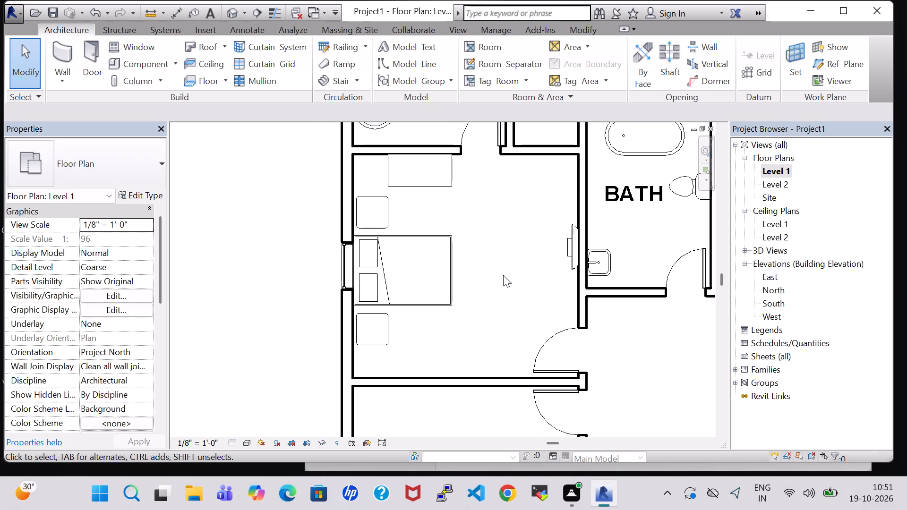
scroll(522, 340, "down", 4)
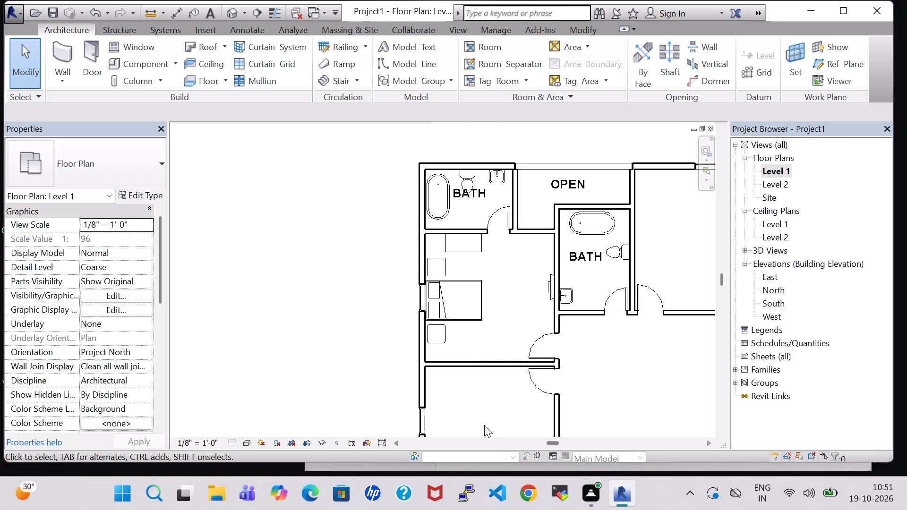
middle_click_drag(484, 425, 503, 335)
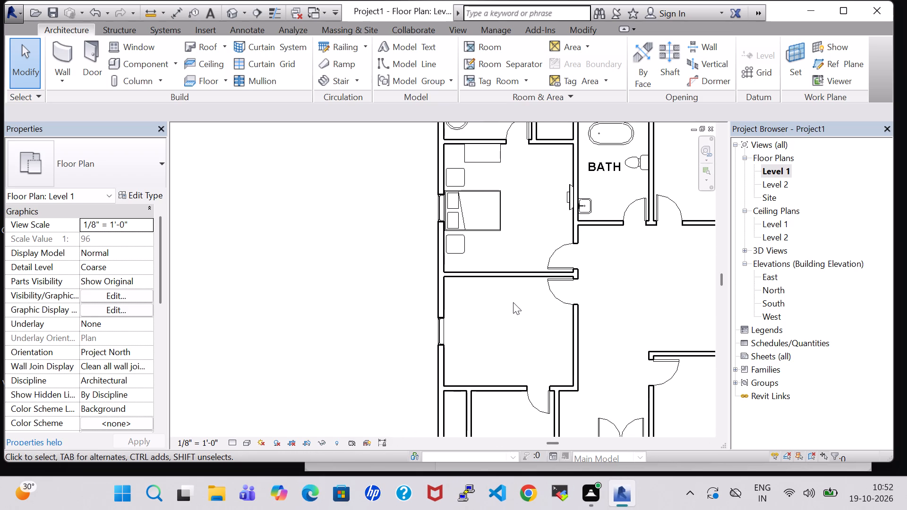
left_click(565, 191)
right_click(565, 189)
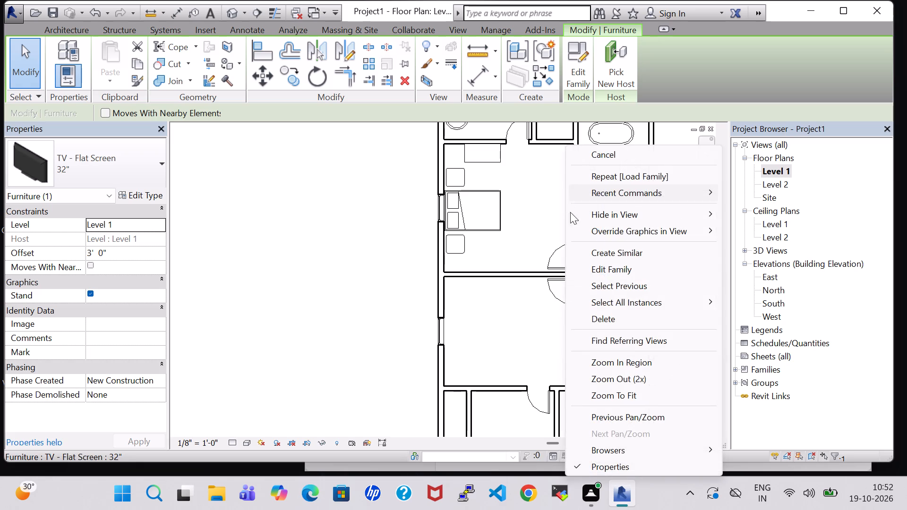
left_click(633, 255)
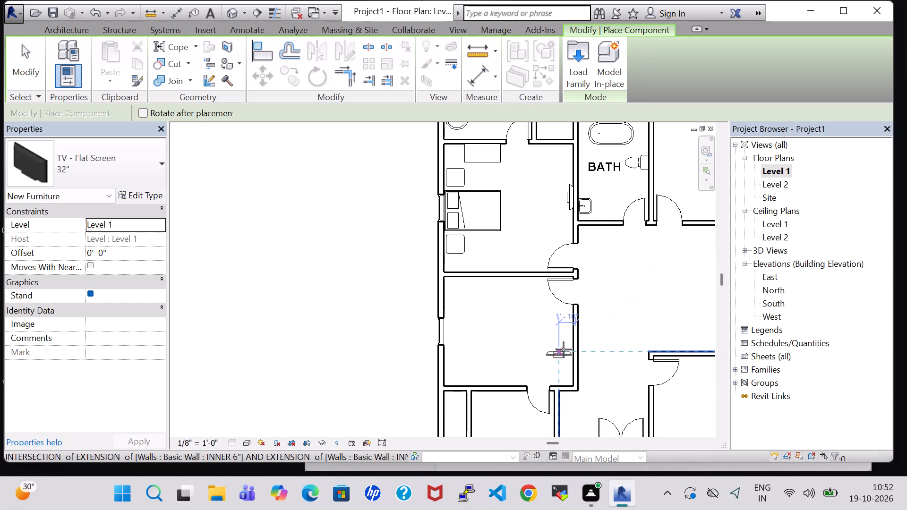
key("space")
key("space")
key("space")
key("space")
key("space")
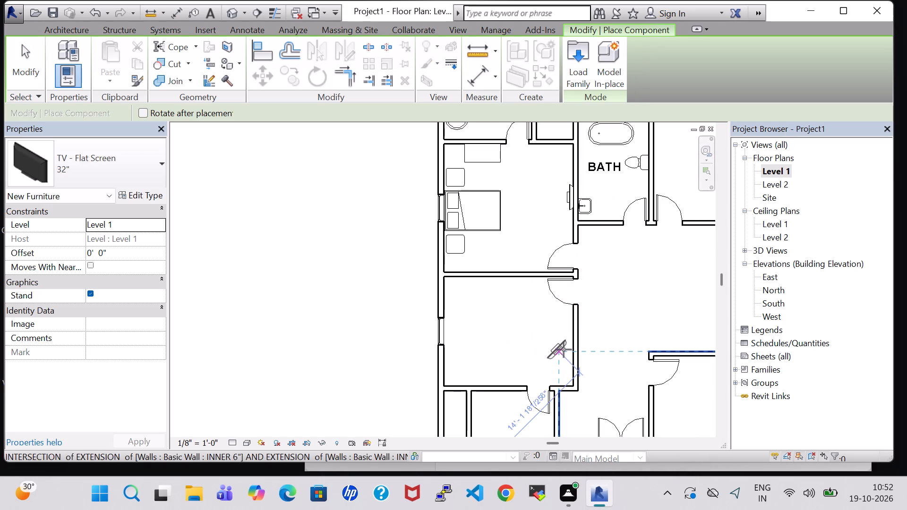
key("space")
scroll(564, 349, "up", 3)
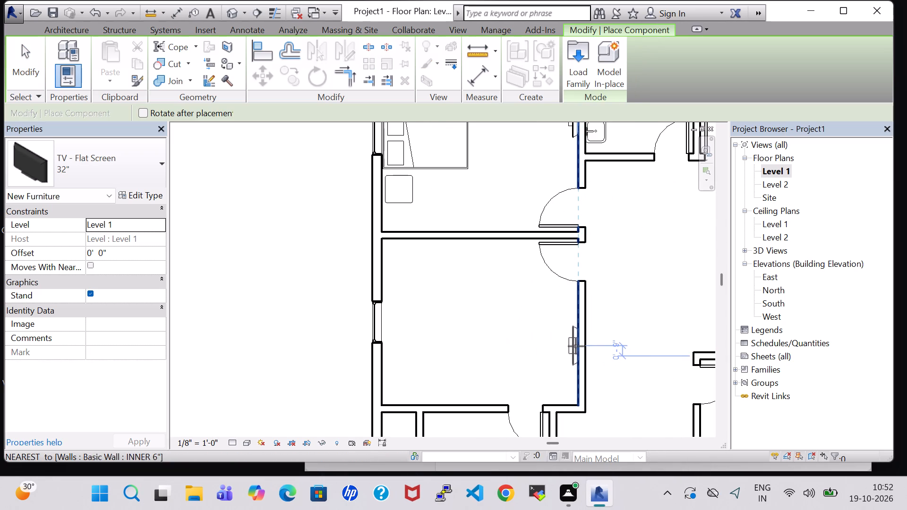
left_click(576, 346)
key("Escape")
key("Escape")
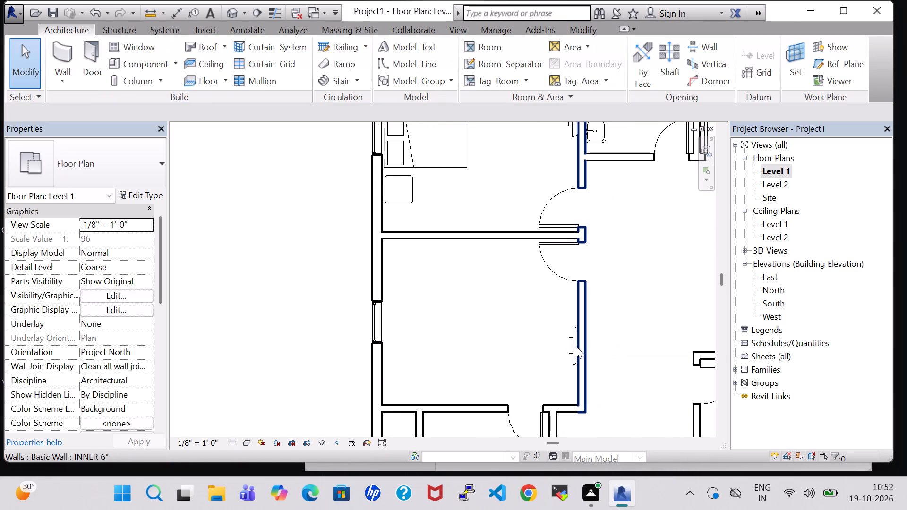
left_click(571, 346)
key("Left")
key("Right")
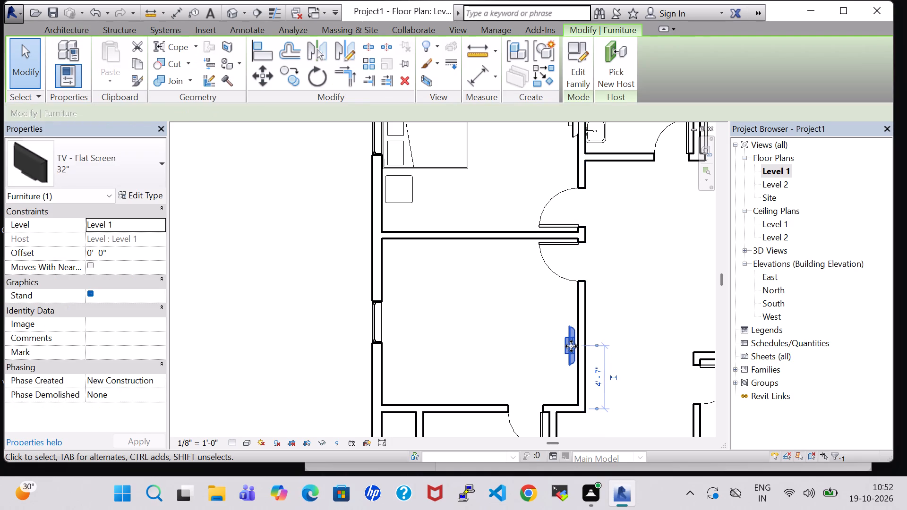
left_click(622, 329)
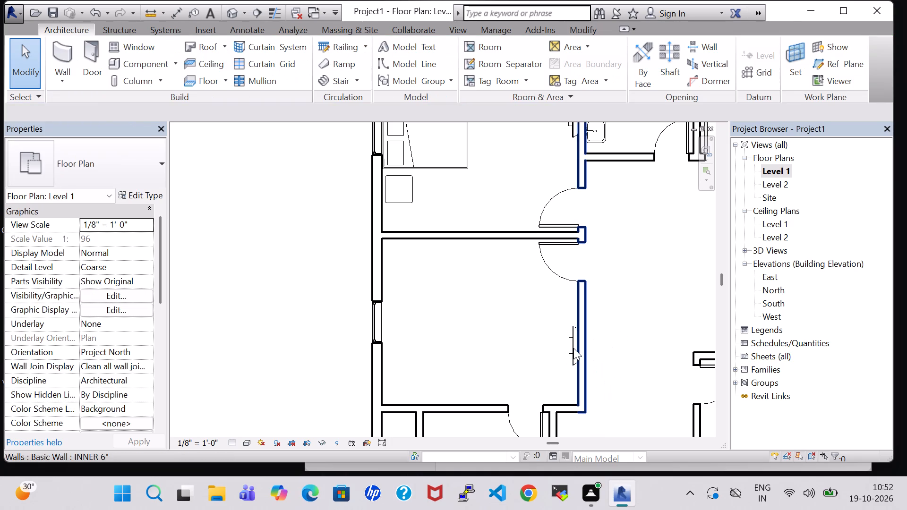
Set the new TV's Offset from Level 1 to 3' 0".
left_click(569, 346)
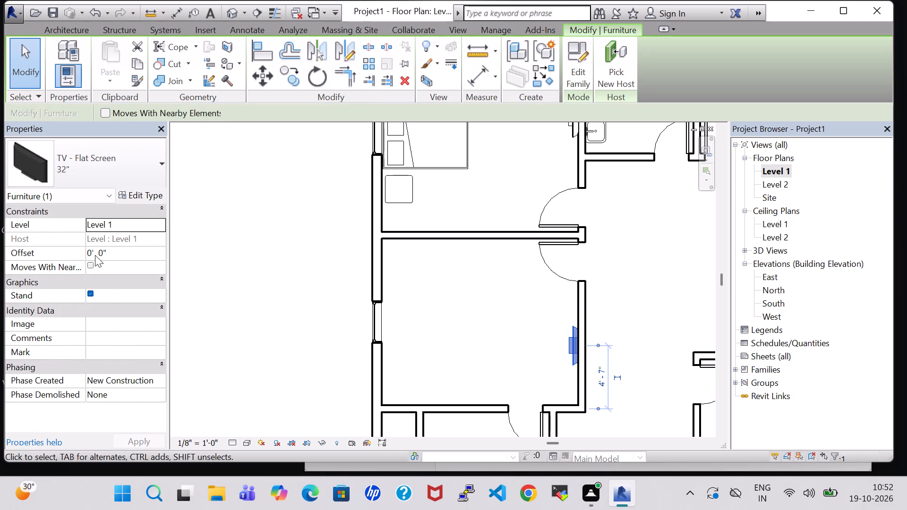
left_click(95, 255)
left_click(91, 253)
key("BackSpace")
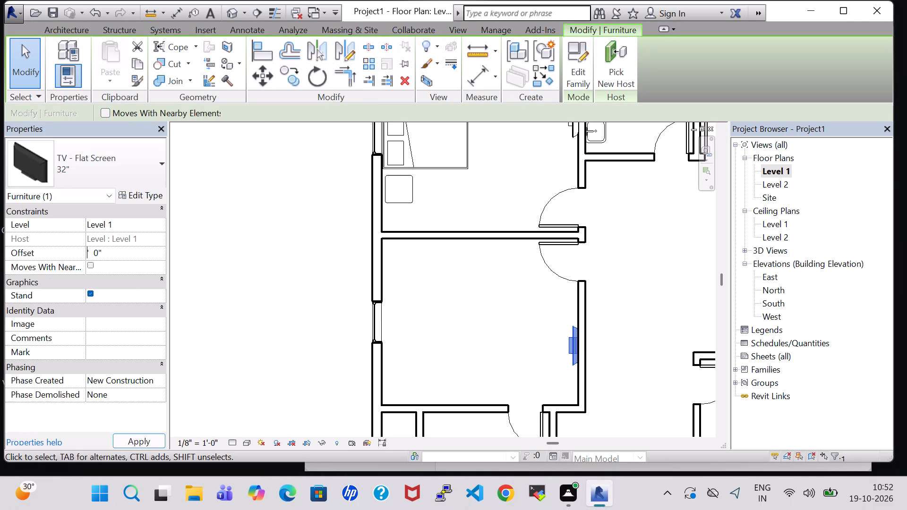
key("3")
left_click(130, 439)
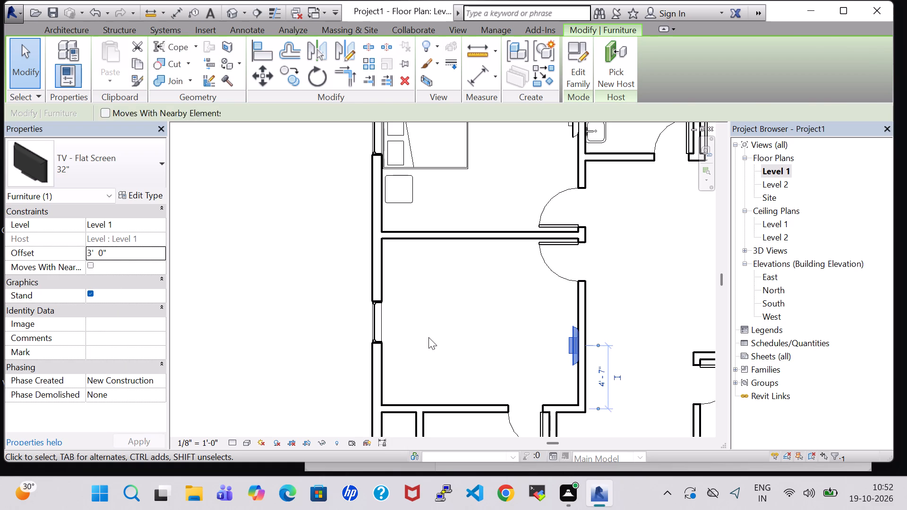
left_click(428, 337)
Place two similar 24" x 24" end tables along the south bedroom's west wall, about 2' 4" and 9' 11" from its north wall.
left_click(395, 200)
right_click(395, 200)
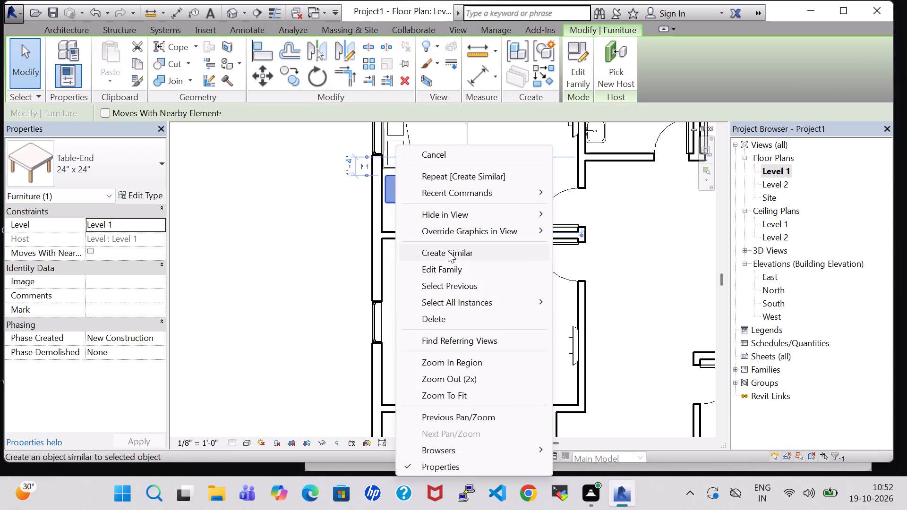
left_click(448, 251)
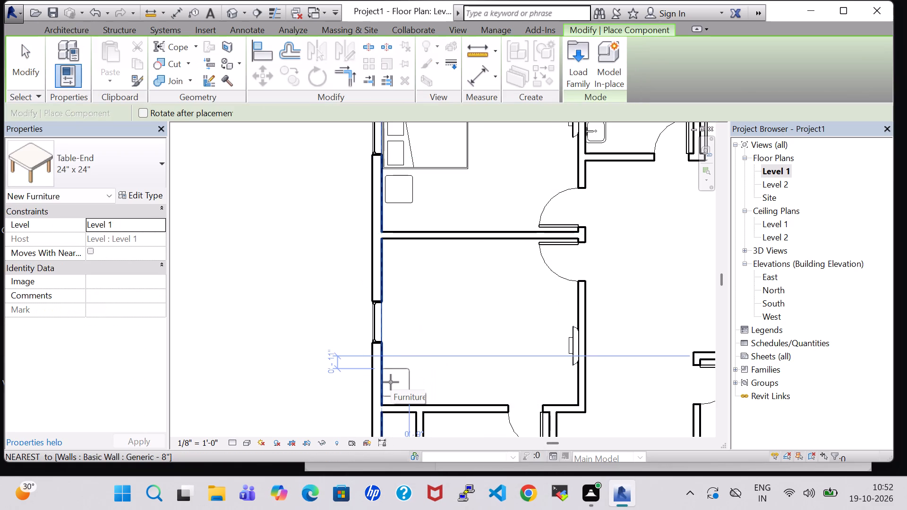
scroll(391, 382, "up", 2)
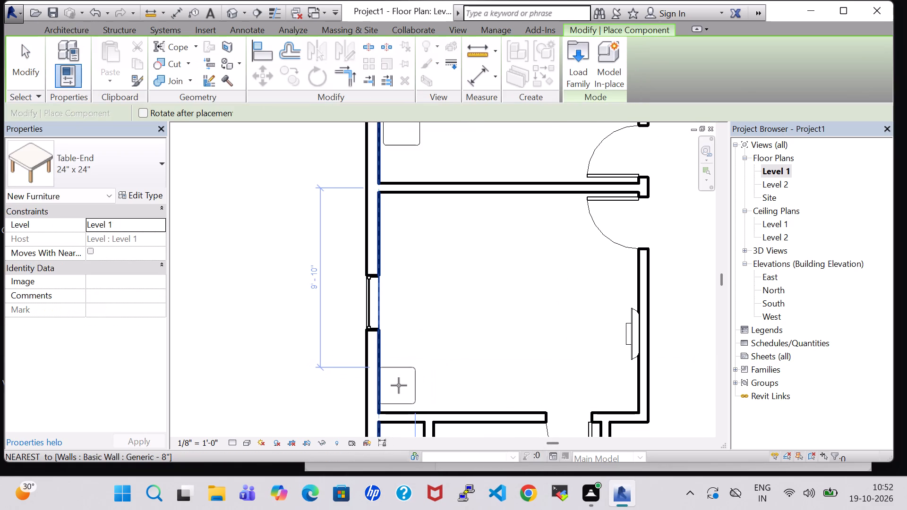
left_click(403, 387)
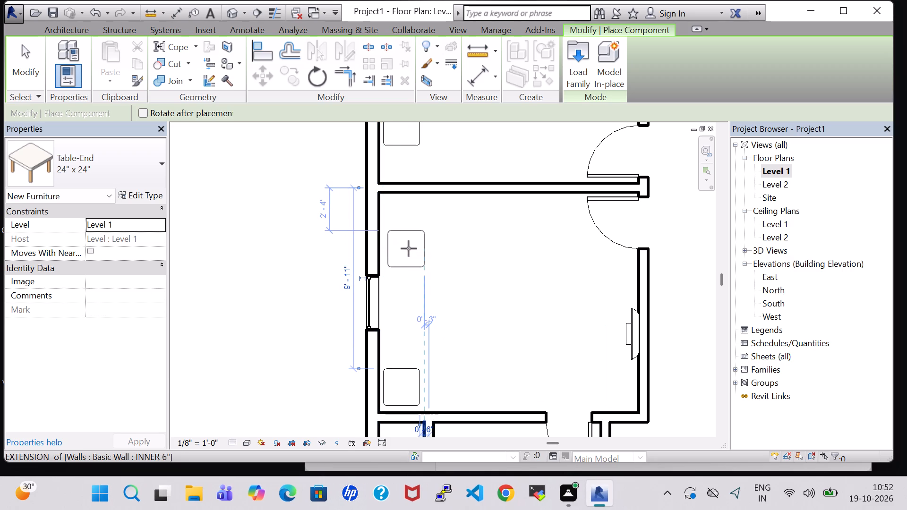
left_click(404, 248)
key("Escape")
key("Escape")
key("Escape")
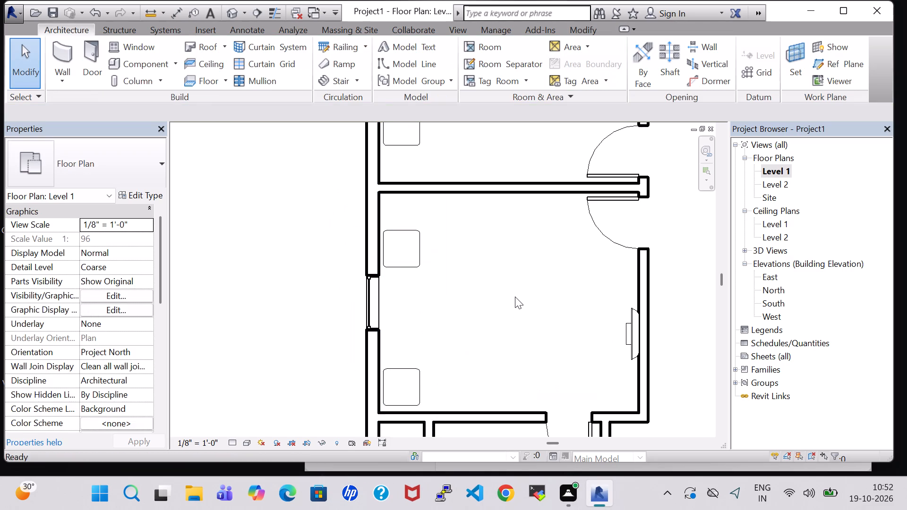
Place a similar Double 53" x 74" Bed-Box between the two new end tables, with its head turned and nudged to the west wall.
scroll(515, 297, "down", 7)
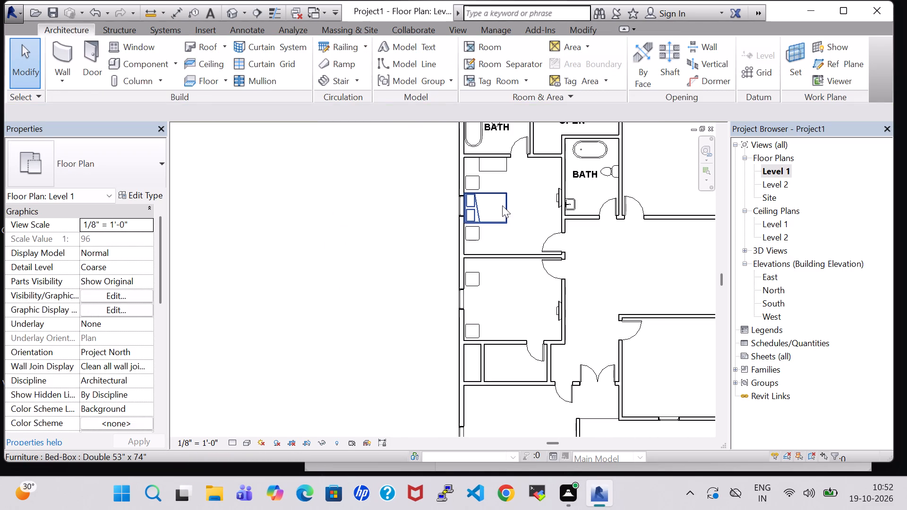
left_click(502, 205)
right_click(502, 205)
left_click(572, 258)
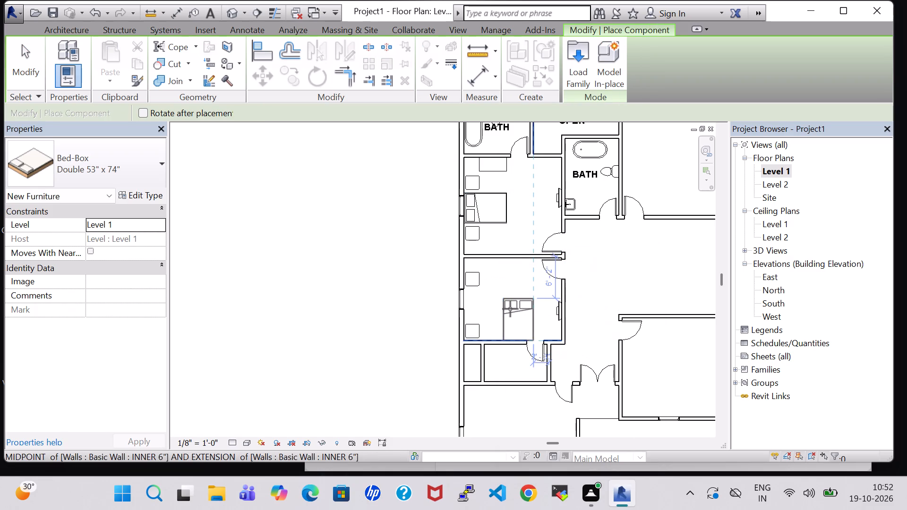
key("space")
key("space")
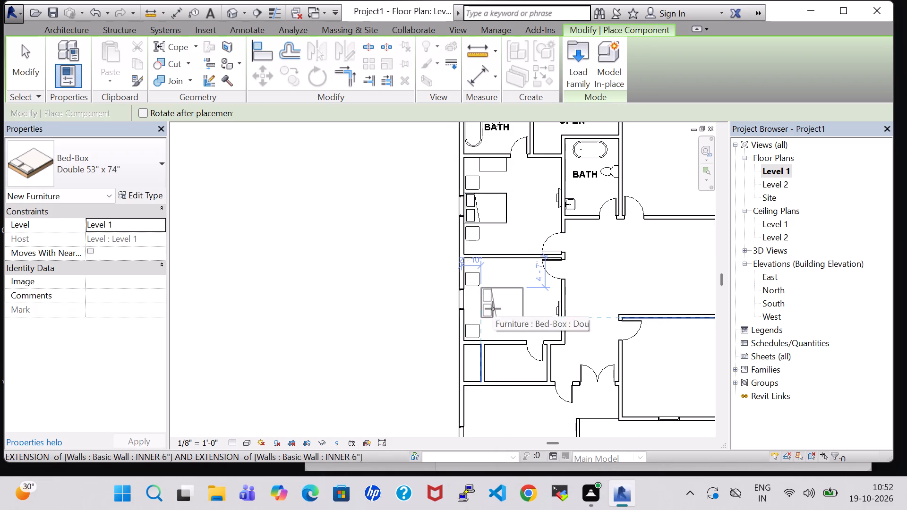
scroll(493, 309, "up", 6)
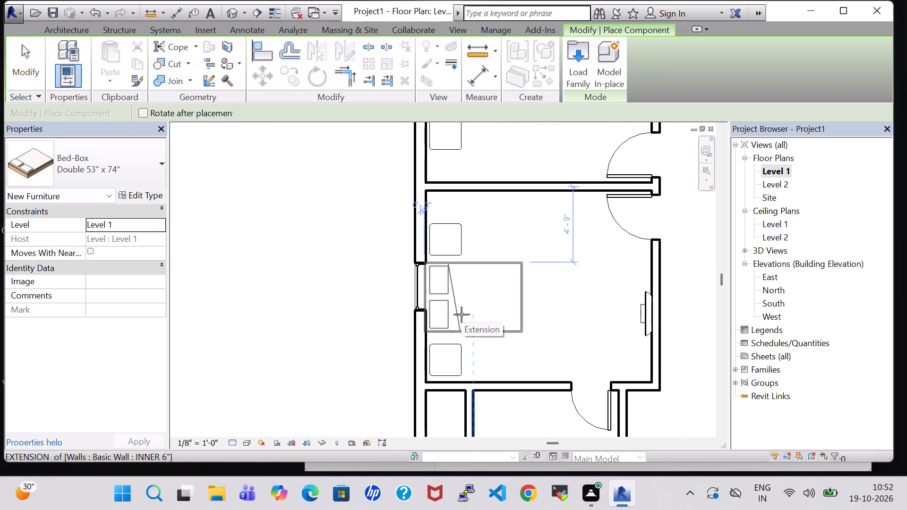
left_click(472, 315)
key("Escape")
key("Escape")
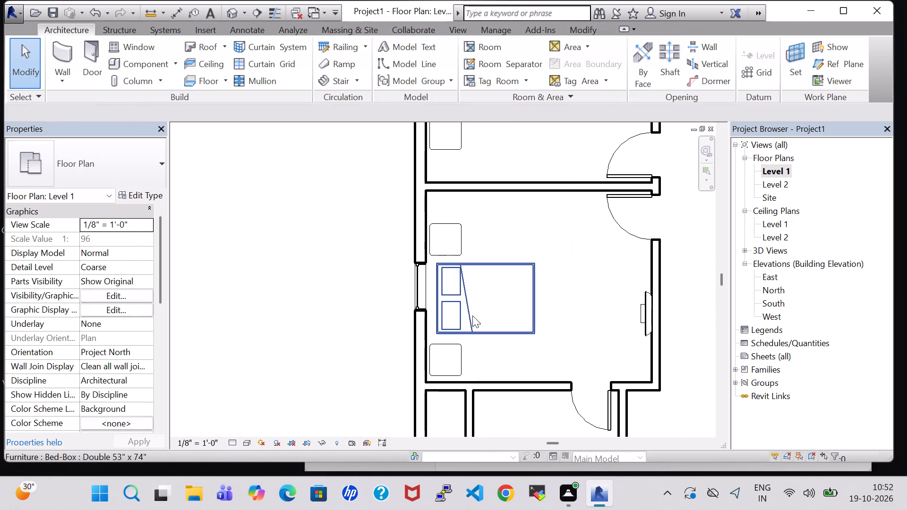
left_click(475, 334)
key("Left")
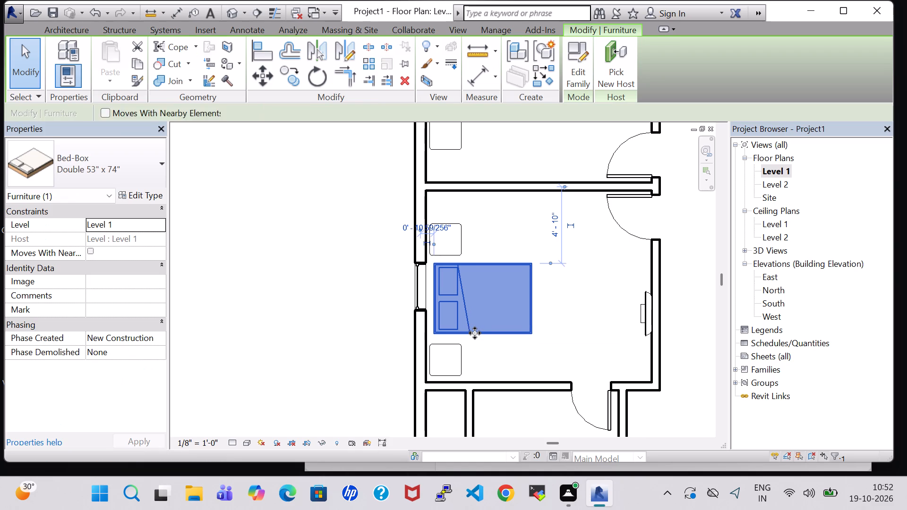
key("Left")
key("Left")
Nudge the end table south of the new bed slightly east, and try the same shift on the north one.
left_click(451, 357)
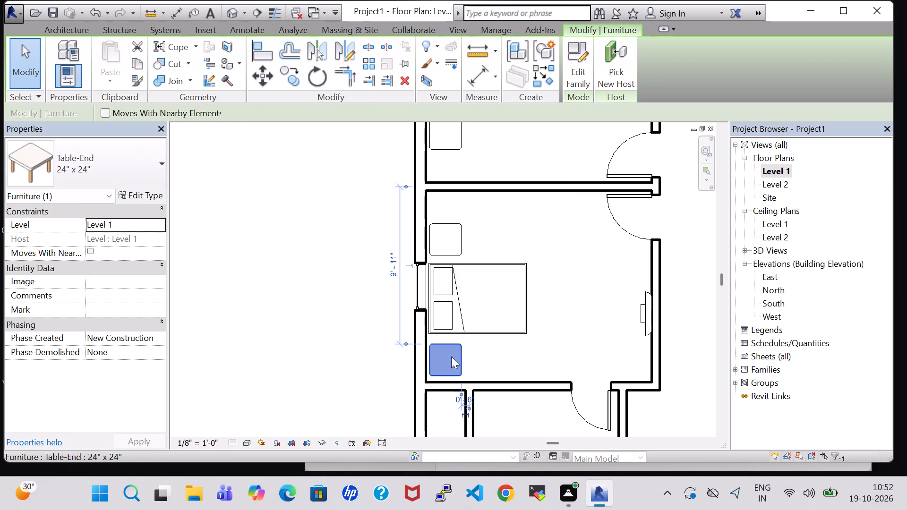
key("Right")
left_click(453, 242)
key("Right")
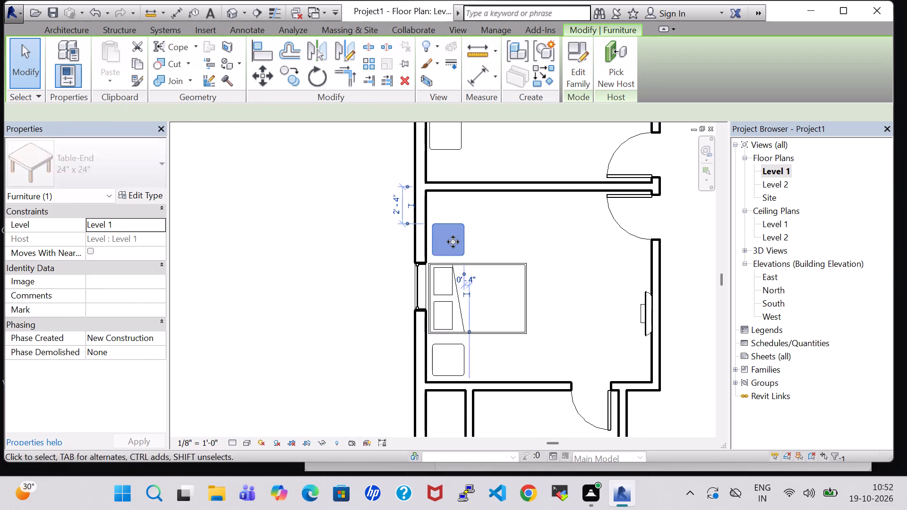
key("Left")
left_click(500, 232)
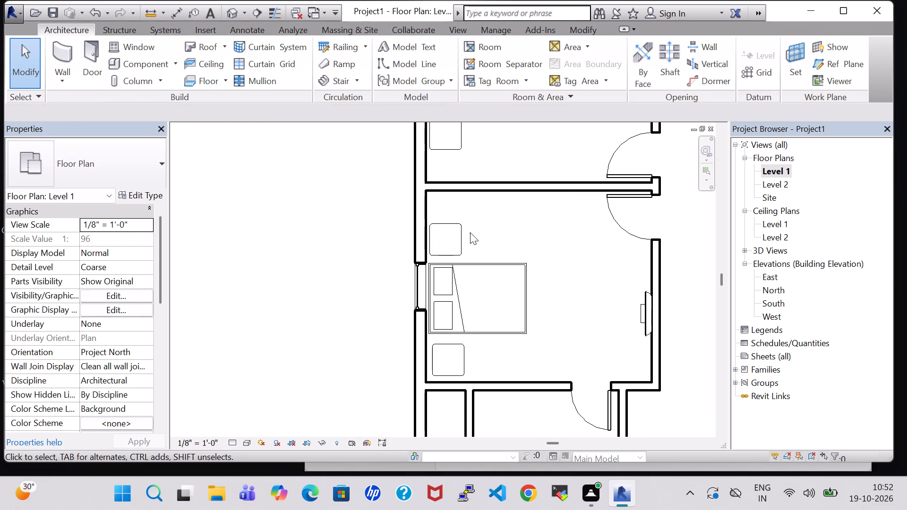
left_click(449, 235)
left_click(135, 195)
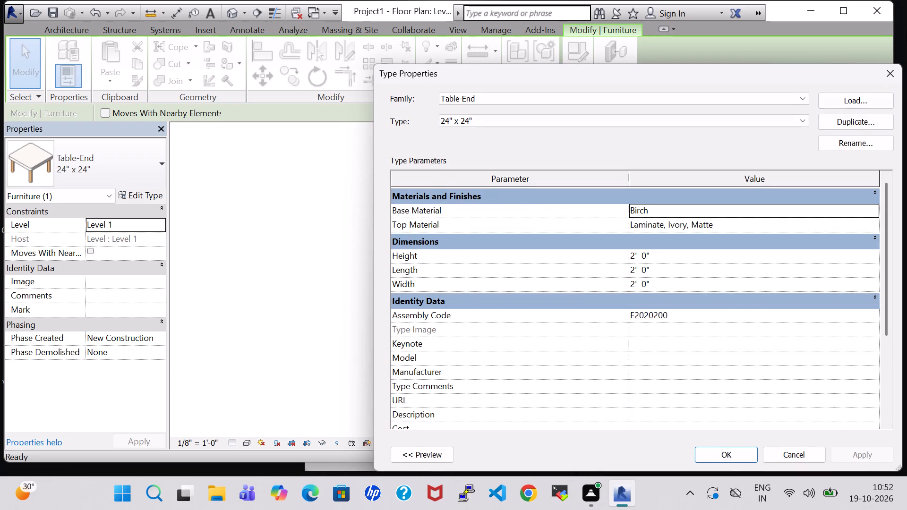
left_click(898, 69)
Place a similar 48" x 72" x 24" Dresser against the south bedroom's north wall, about 7' 2" from its east wall.
scroll(626, 221, "down", 2)
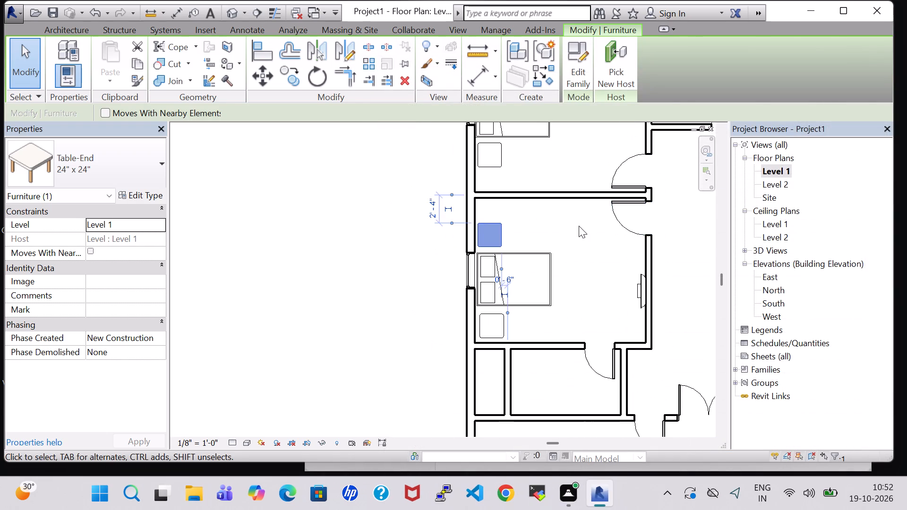
left_click(579, 226)
middle_click_drag(581, 229, 584, 348)
scroll(580, 299, "down", 2)
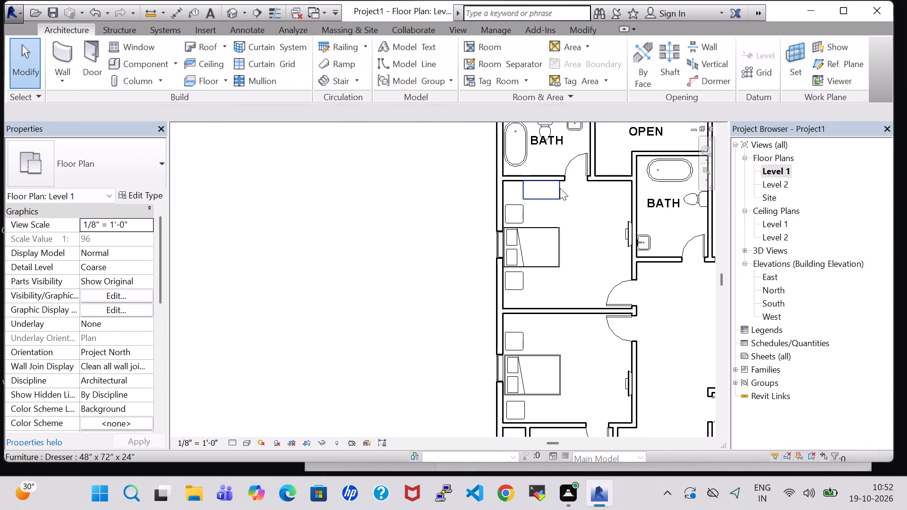
left_click(560, 188)
right_click(560, 188)
left_click(618, 249)
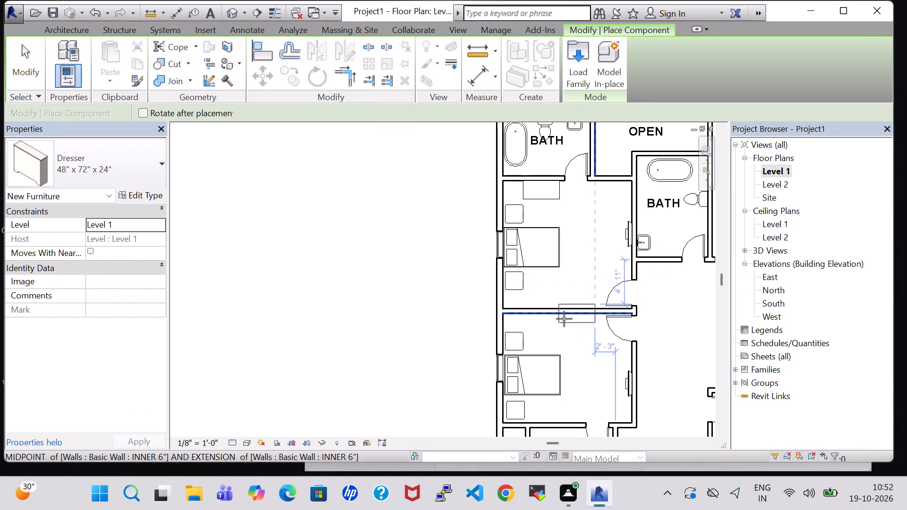
scroll(548, 328, "up", 6)
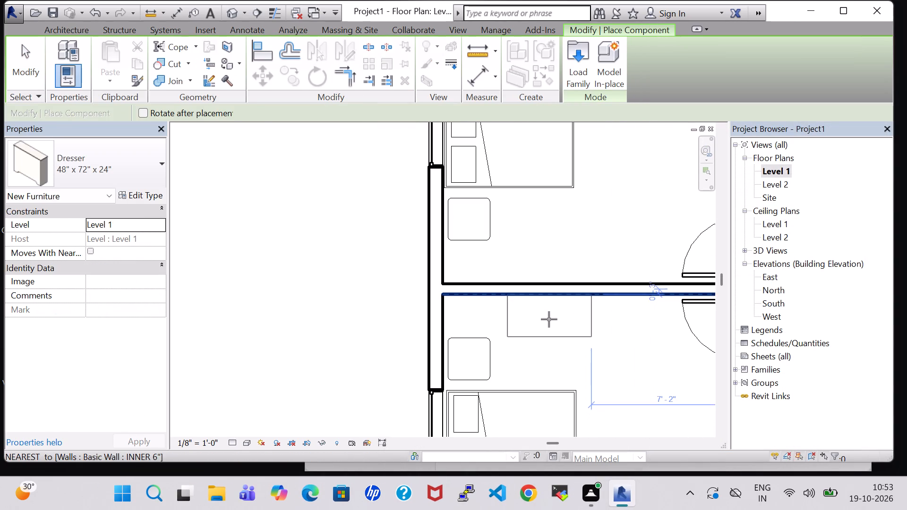
left_click(549, 319)
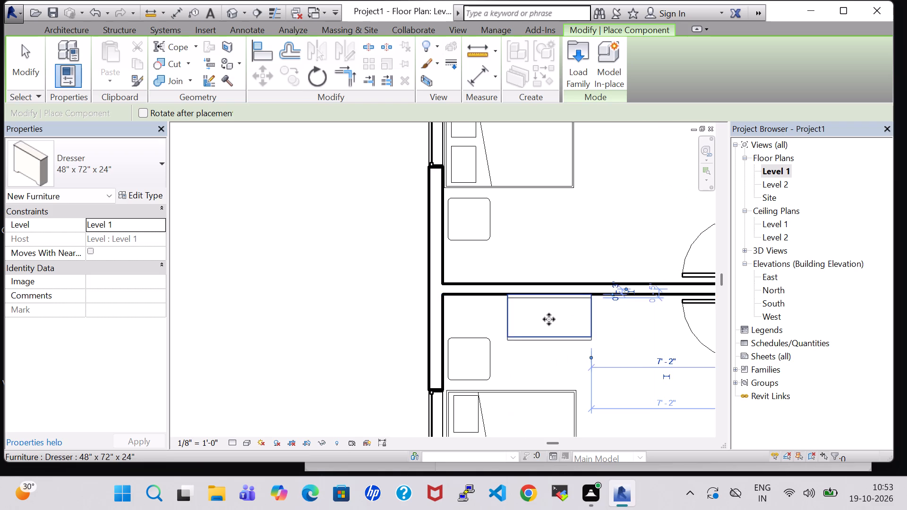
scroll(549, 319, "down", 7)
key("Escape")
key("Escape")
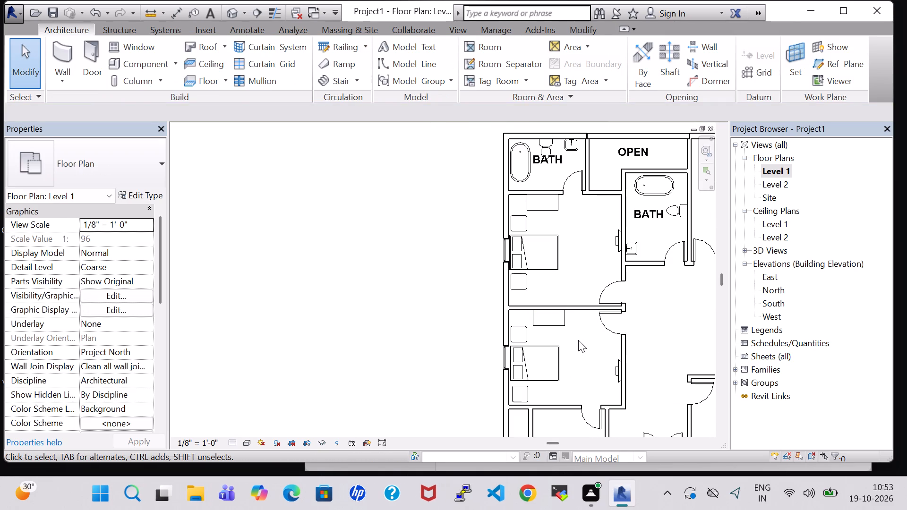
left_click(578, 340)
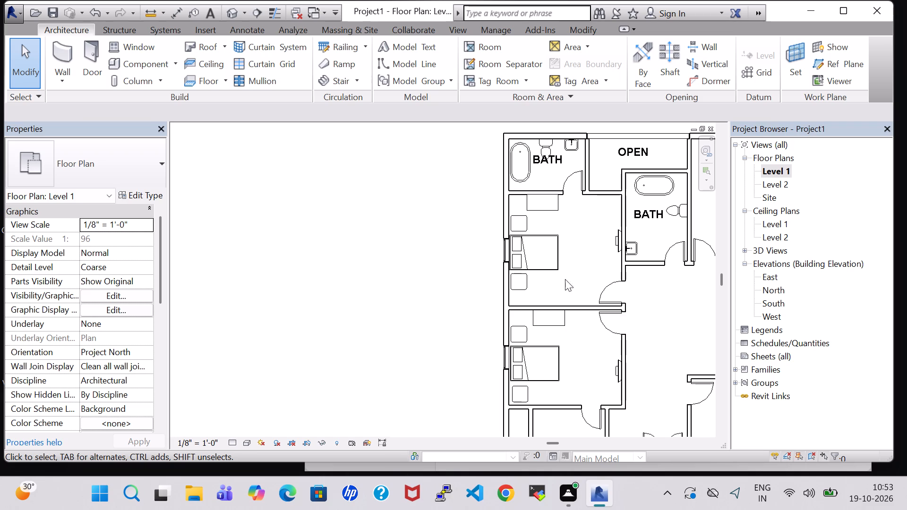
Place a similar 48" x 72" x 24" Dresser, turned around, against the north bedroom's south wall, aligned with the south bedroom's dresser.
left_click(553, 211)
right_click(553, 211)
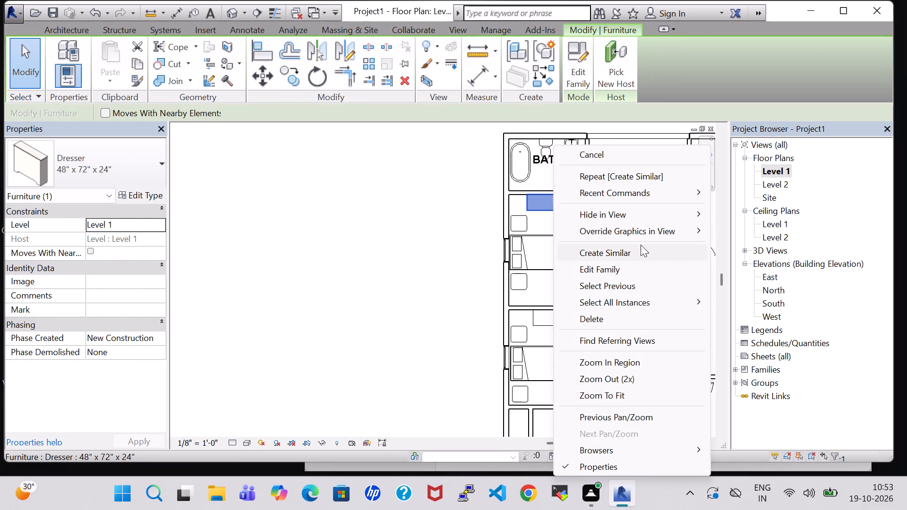
left_click(641, 245)
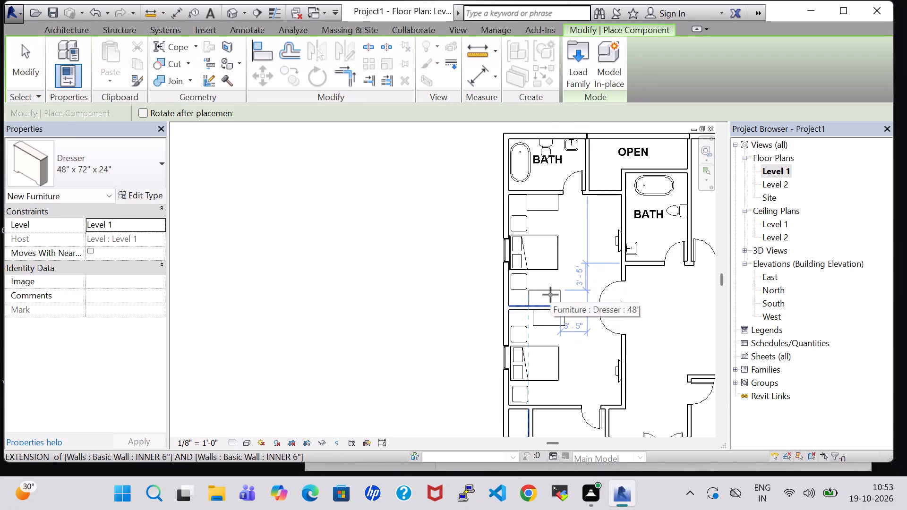
scroll(550, 295, "up", 3)
key("space")
key("space")
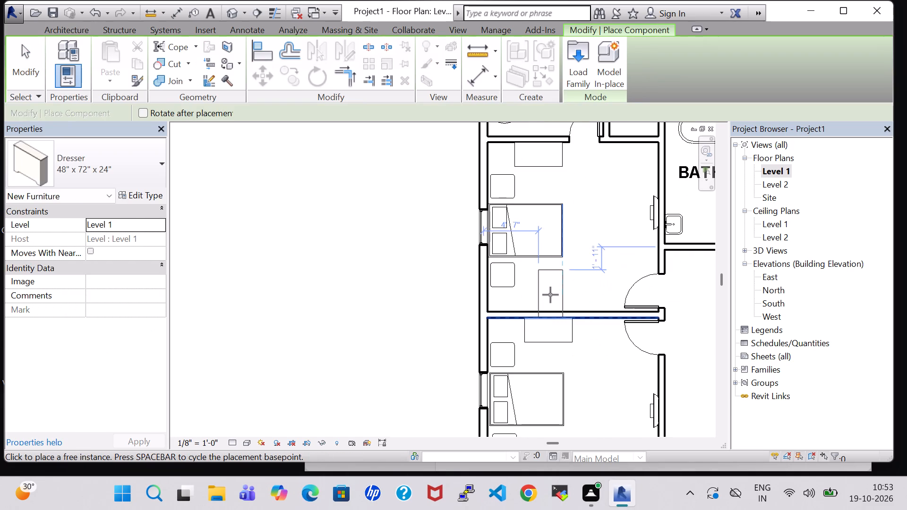
key("space")
key("space")
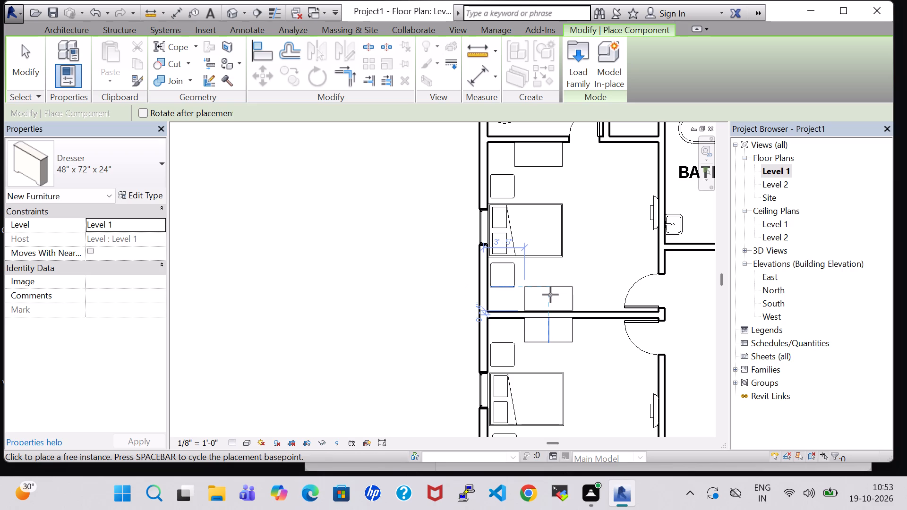
left_click(550, 295)
key("Escape")
key("Escape")
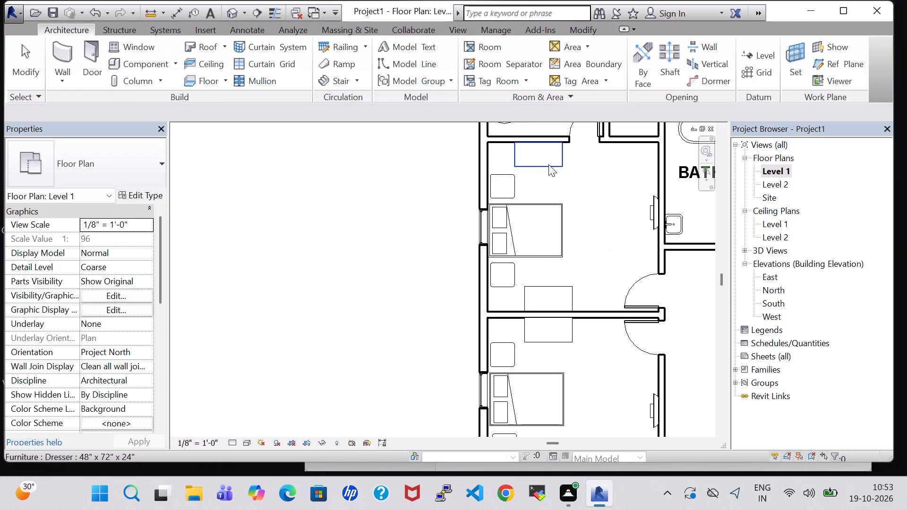
Delete the original dresser along the north bedroom's north wall.
left_click(548, 164)
key("Delete")
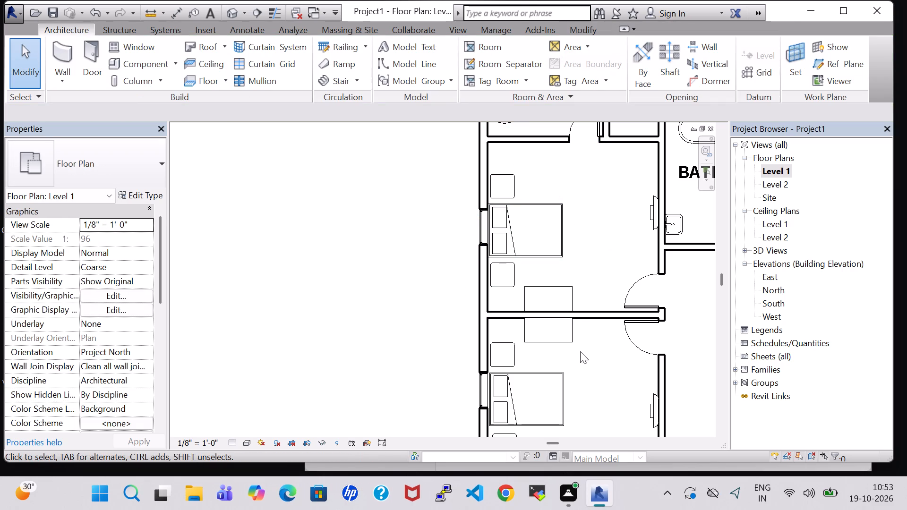
scroll(581, 353, "down", 2)
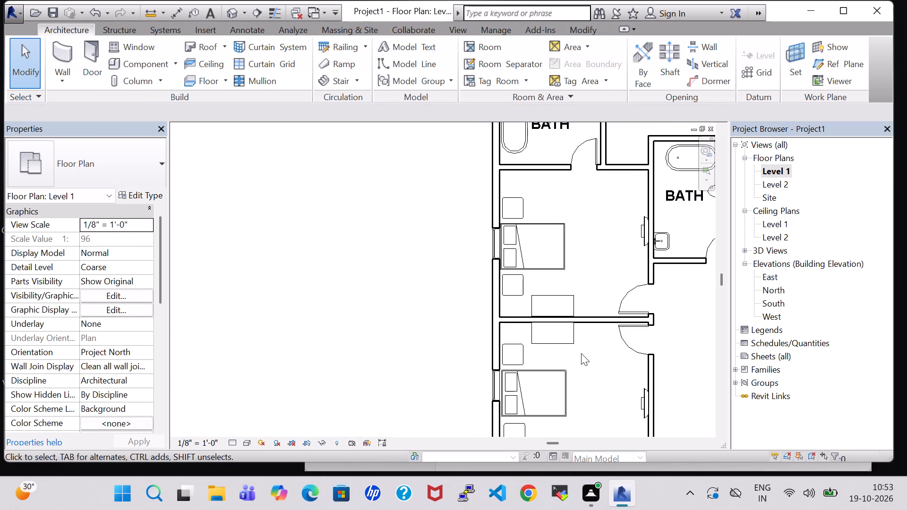
scroll(581, 353, "down", 1)
middle_click_drag(581, 353, 576, 273)
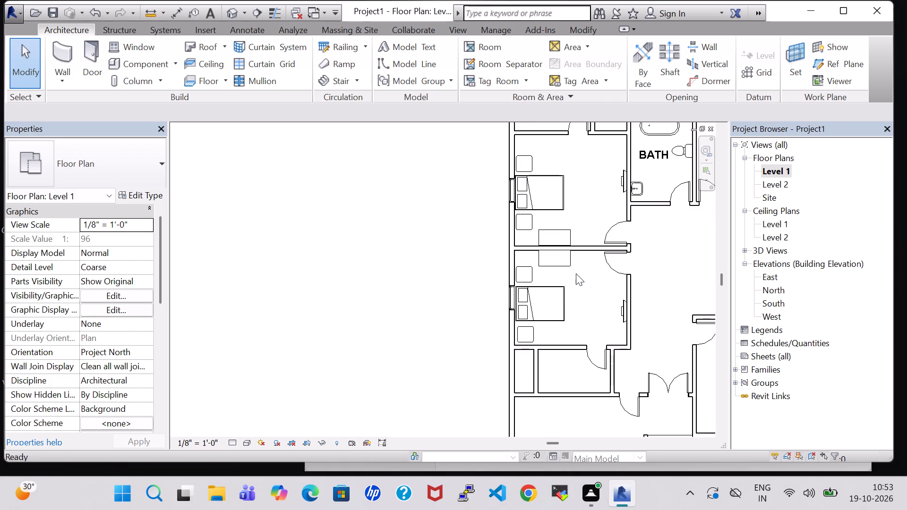
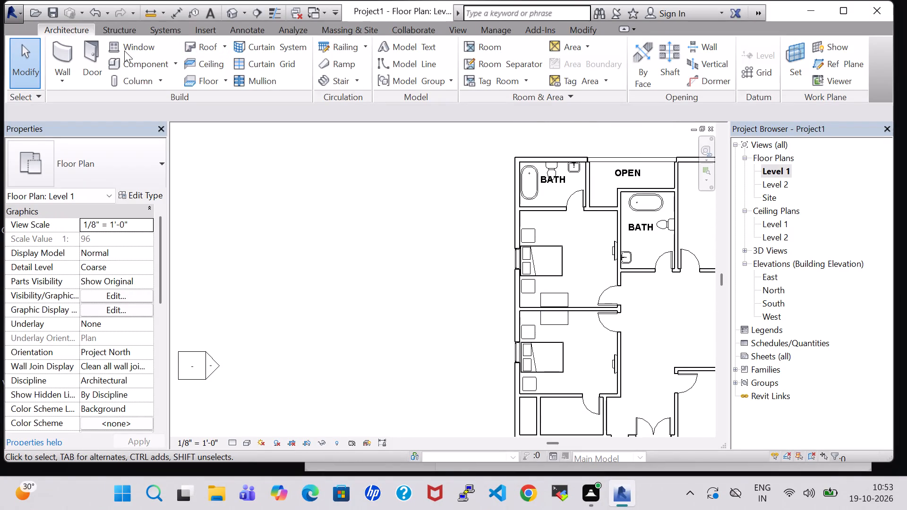
Load the RPC Plant - Tropical family from the US Imperial library's Planting folder for component placement.
left_click(124, 65)
left_click(583, 66)
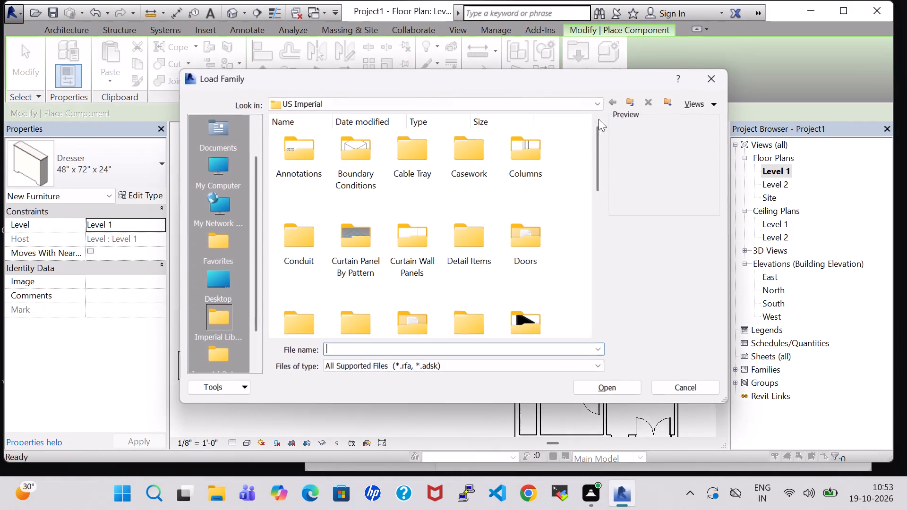
left_click(475, 324)
key("p")
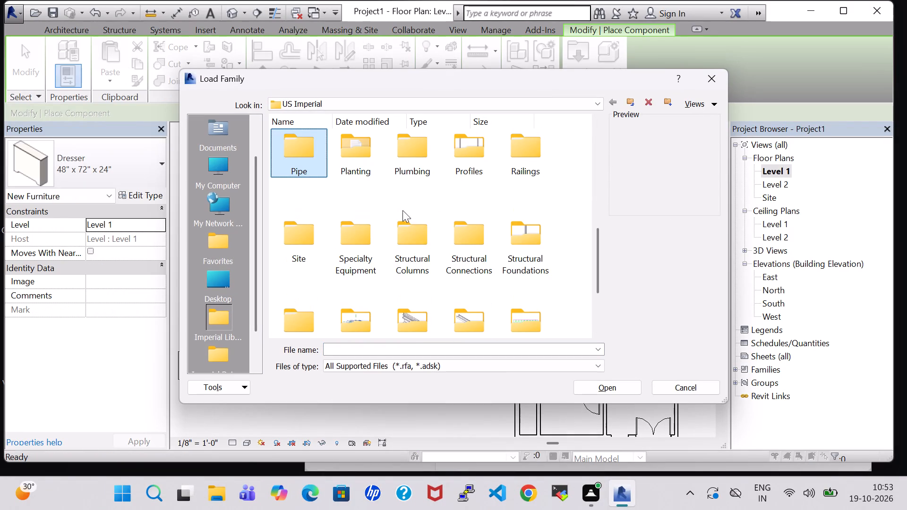
double_click(352, 160)
left_click(291, 149)
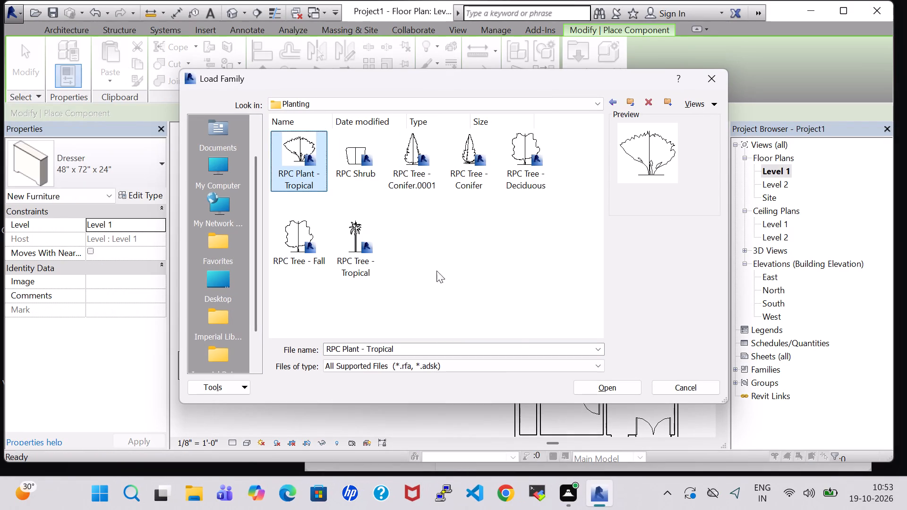
left_click(616, 388)
Place an Agave - 1.5' plant at the east edge of the north bedroom's north end table, about 3' 11" from the north wall.
scroll(532, 307, "up", 6)
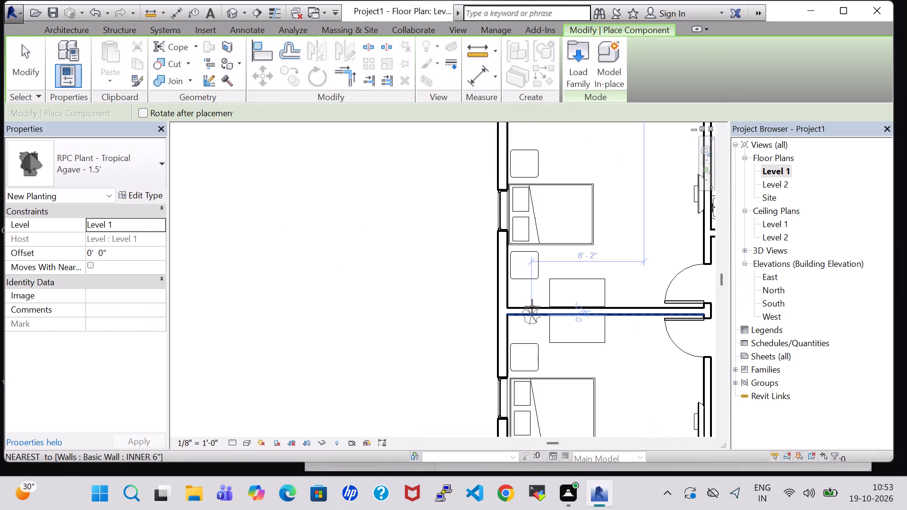
middle_click_drag(564, 199, 584, 291)
scroll(565, 199, "up", 1)
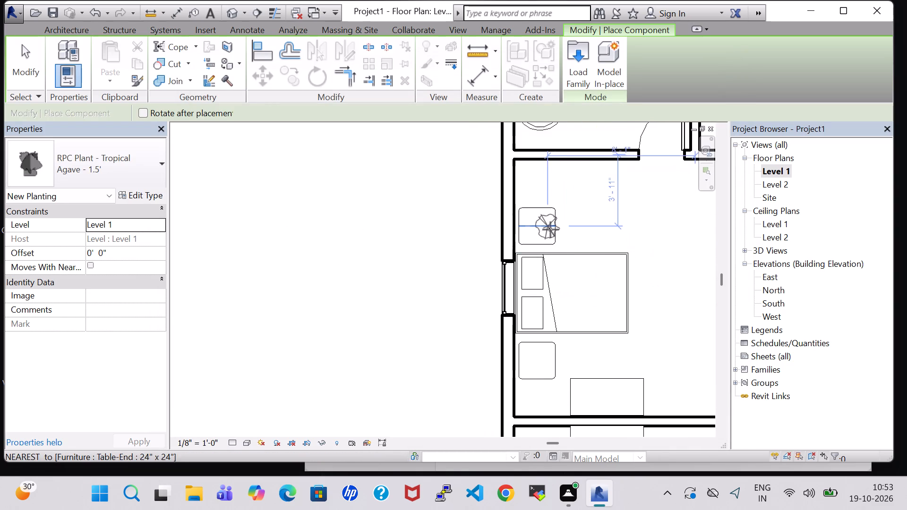
left_click(556, 229)
key("Escape")
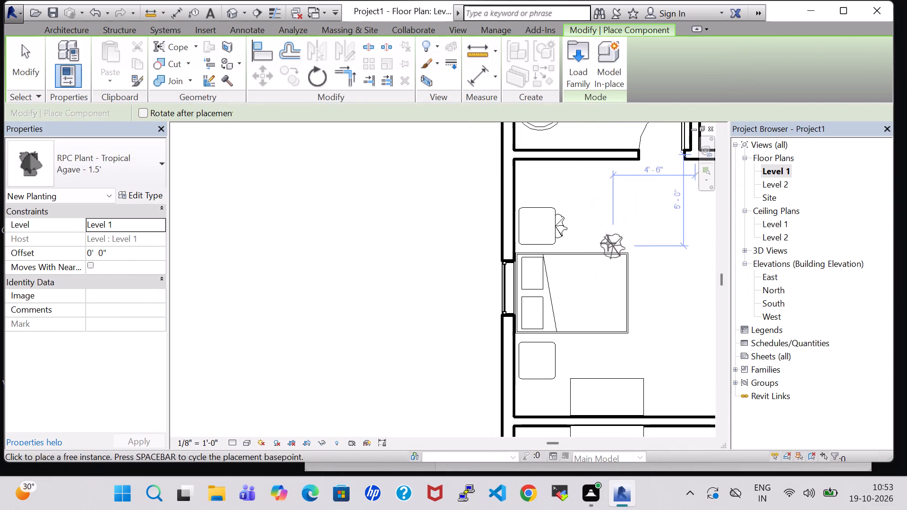
key("Escape")
Set the north bedroom plant's offset from Level 1 to 2' 0".
left_click(565, 231)
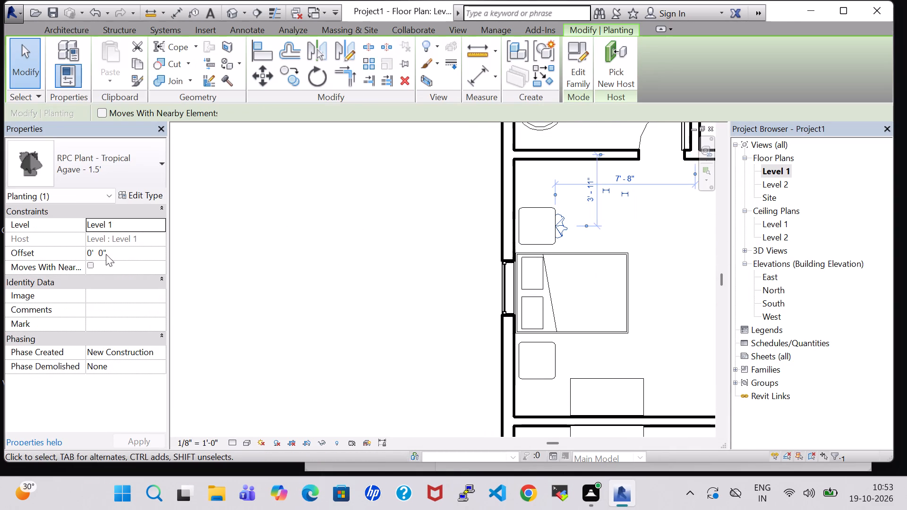
left_click(93, 253)
key("BackSpace")
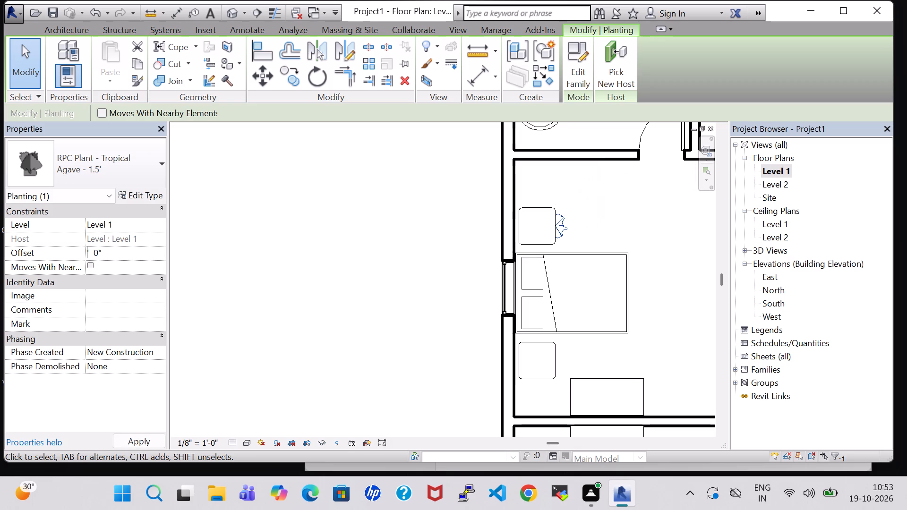
key("2")
left_click(142, 439)
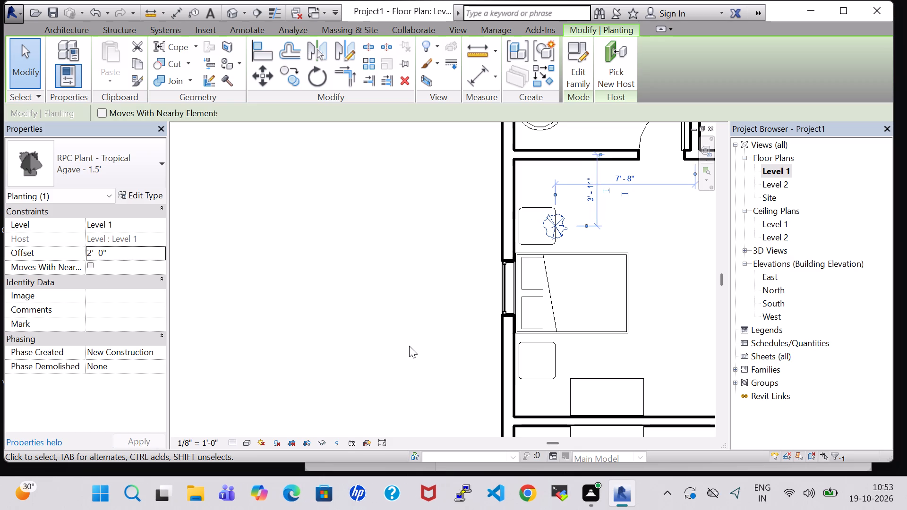
Nudge the north bedroom plant west to the middle of its end table.
key("Left")
key("Left")
key("Left")
key("Left")
key("Left")
key("Left")
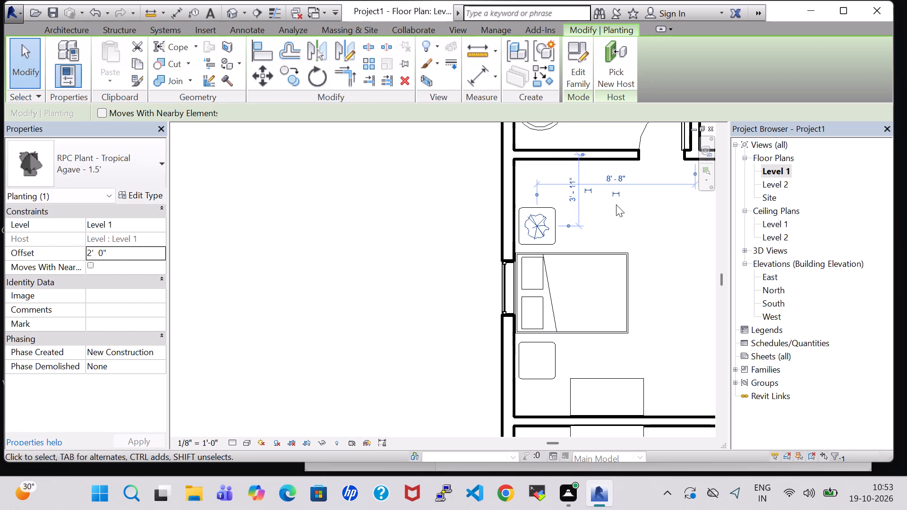
left_click(646, 198)
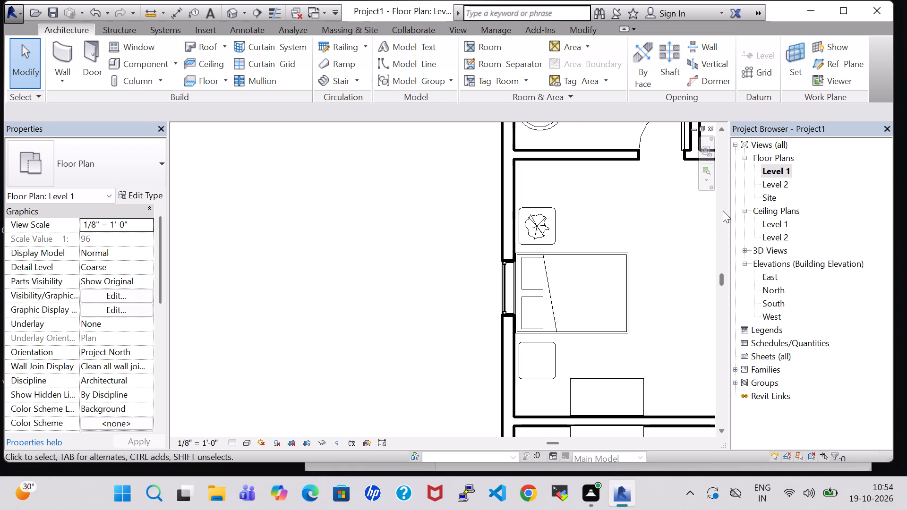
Place a similar Agave - 1.5' plant at the midpoint of the east edge of the south bedroom's north end table.
scroll(657, 222, "down", 3)
middle_click_drag(659, 251, 605, 182)
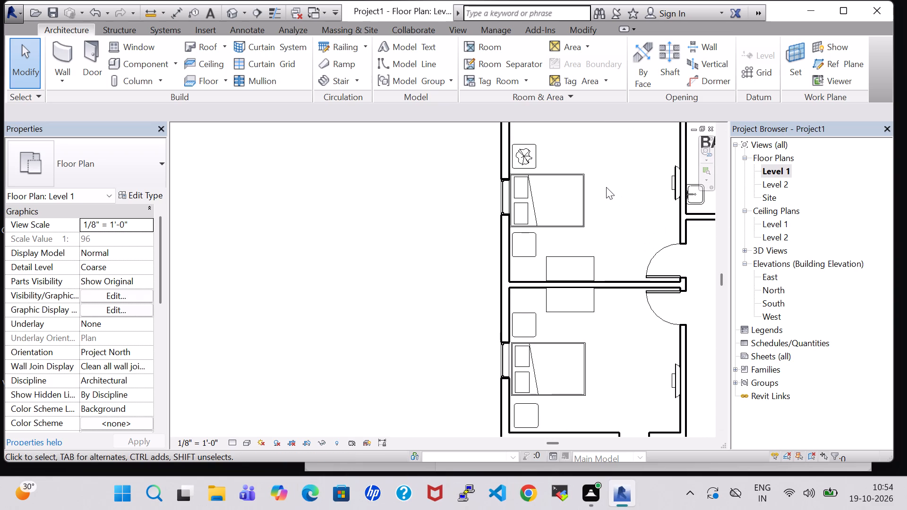
scroll(606, 187, "down", 1)
left_click(540, 161)
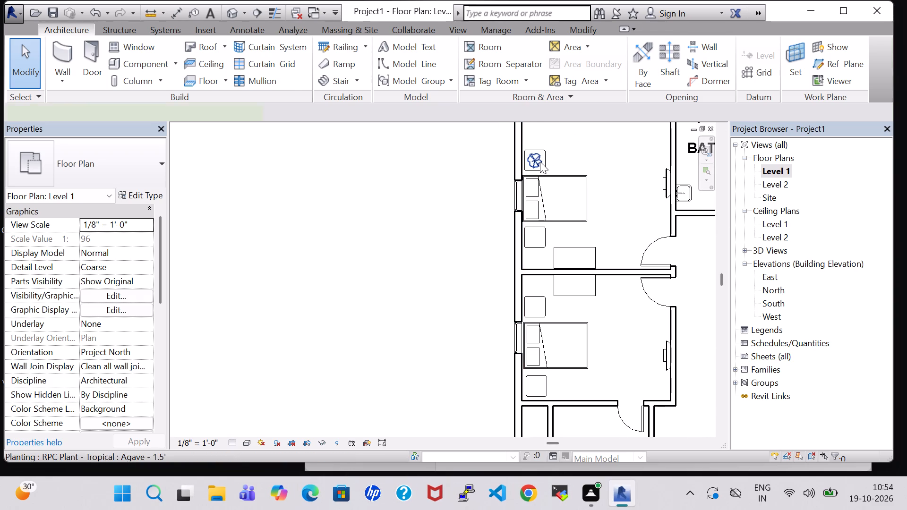
right_click(540, 161)
left_click(623, 252)
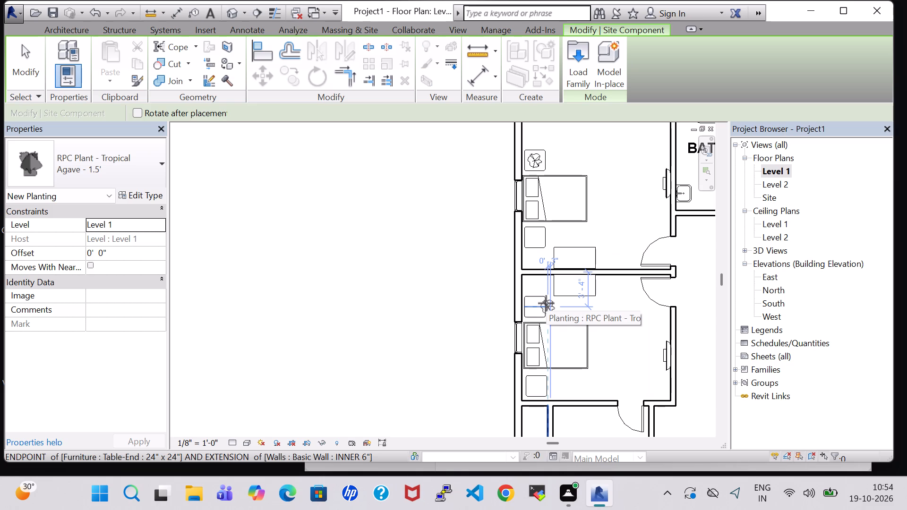
scroll(546, 303, "up", 5)
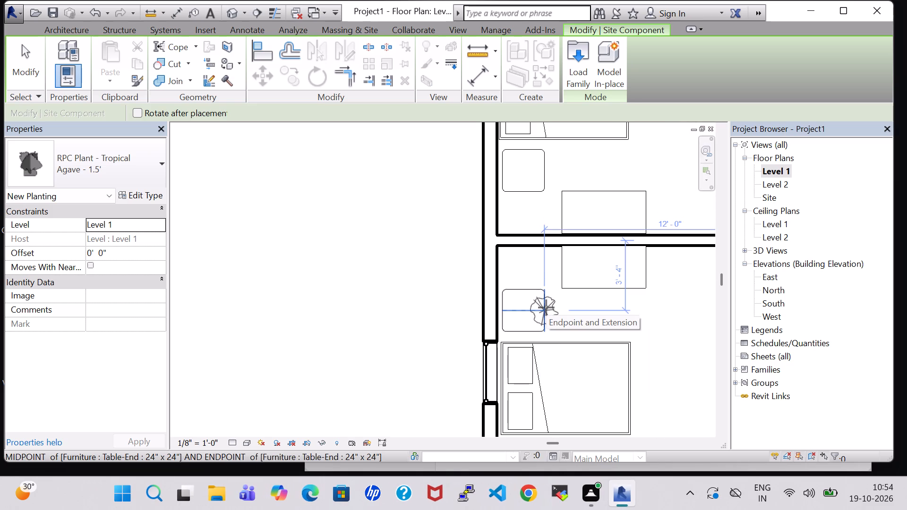
left_click(546, 307)
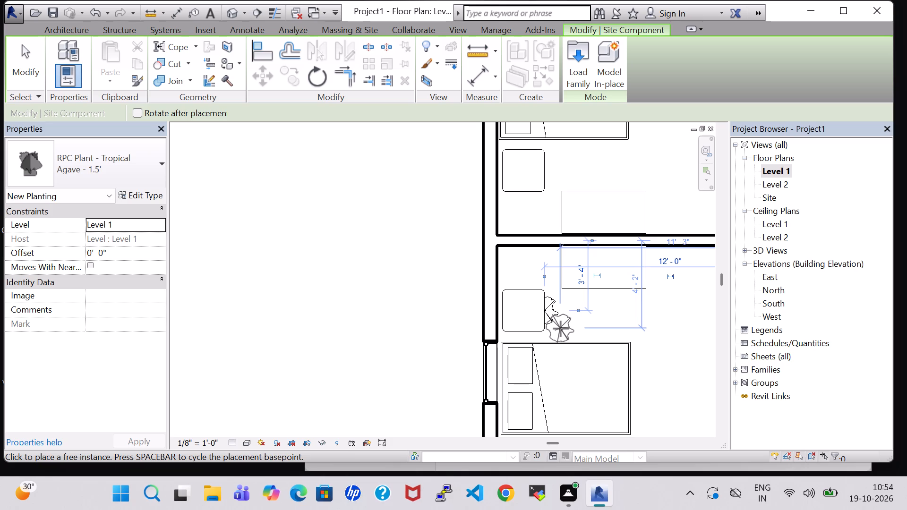
key("Escape")
key("Escape")
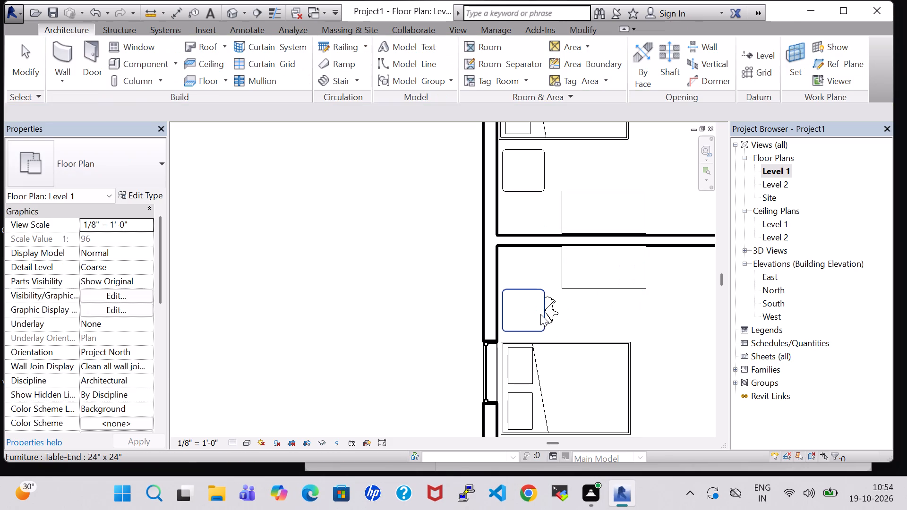
Nudge the south bedroom plant west so it lies within the end table's outline.
left_click(550, 314)
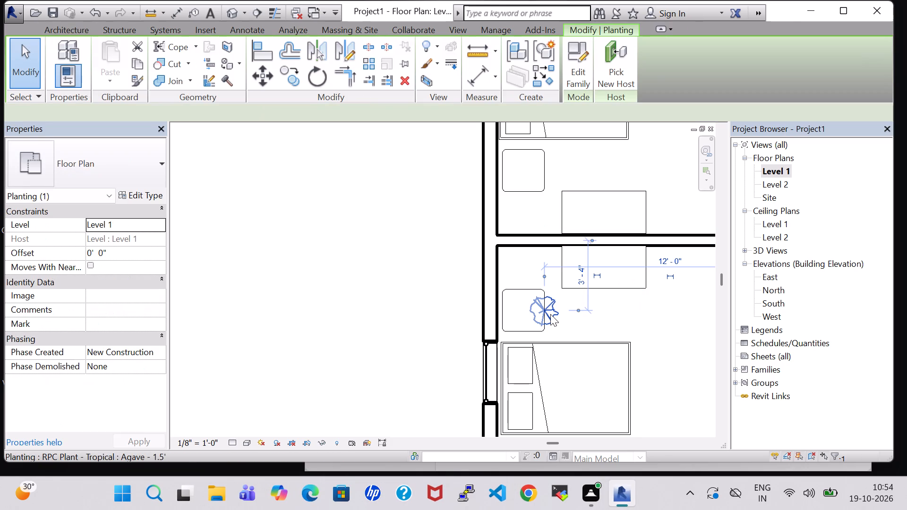
key("Left")
key("Left")
key("Left")
key("Left")
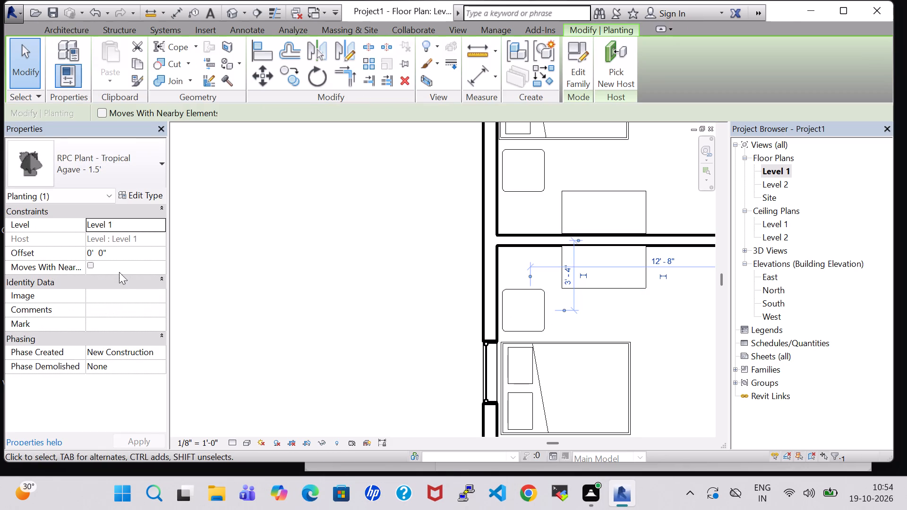
Set the south bedroom plant's offset from Level 1 to 2' 0".
left_click(92, 249)
key("BackSpace")
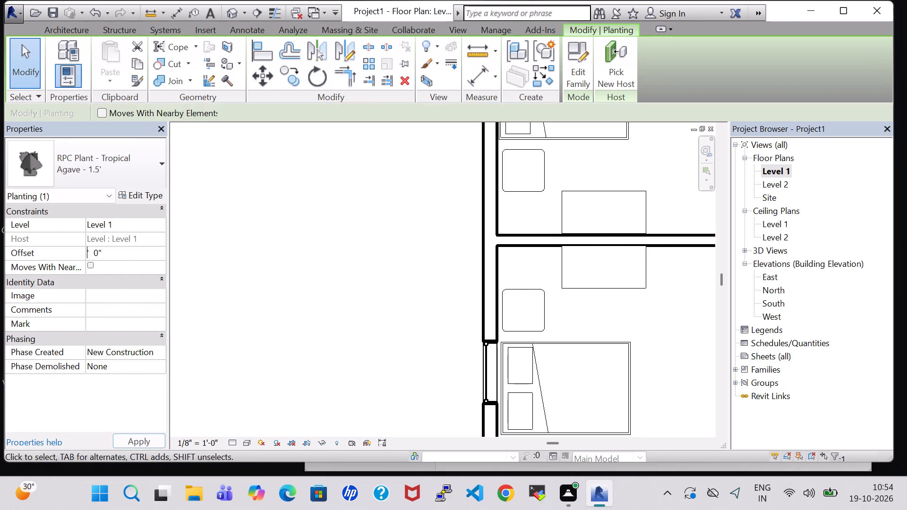
key("2")
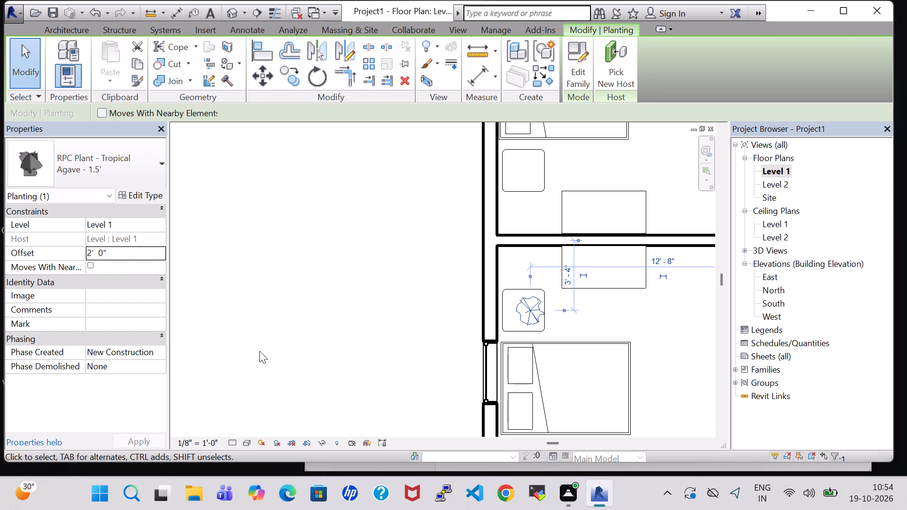
left_click(294, 334)
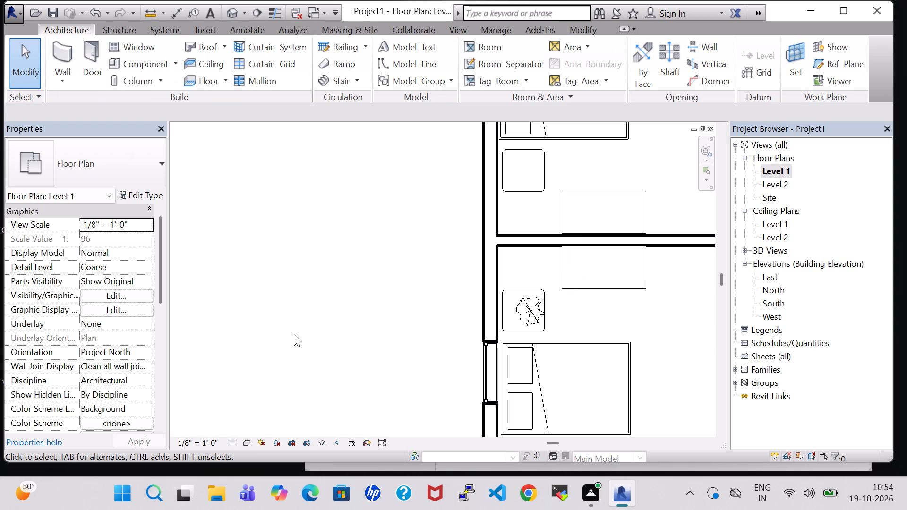
Nudge the south bedroom plant slightly farther west toward the end table's center.
left_click(531, 319)
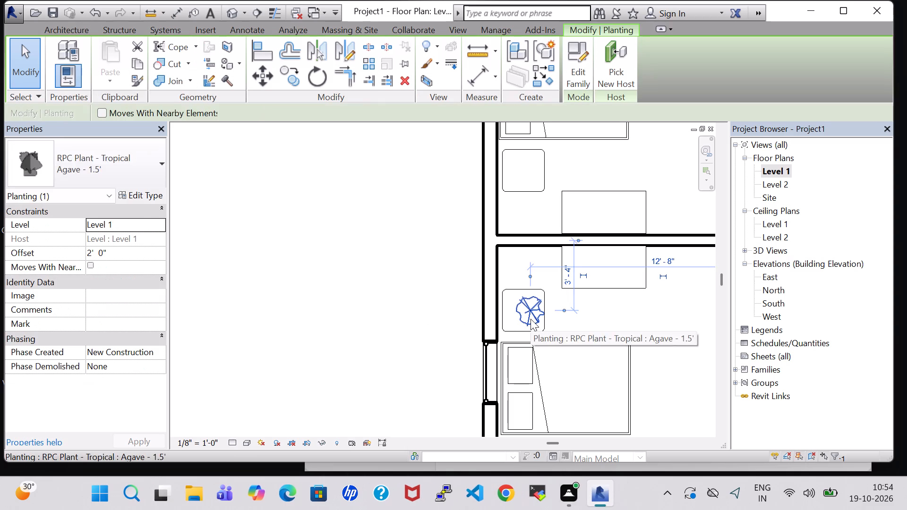
key("Left")
left_click(621, 319)
Inspect the plants on the bedroom end tables in the 3D view, then return to the Level 1 floor plan.
scroll(621, 319, "down", 5)
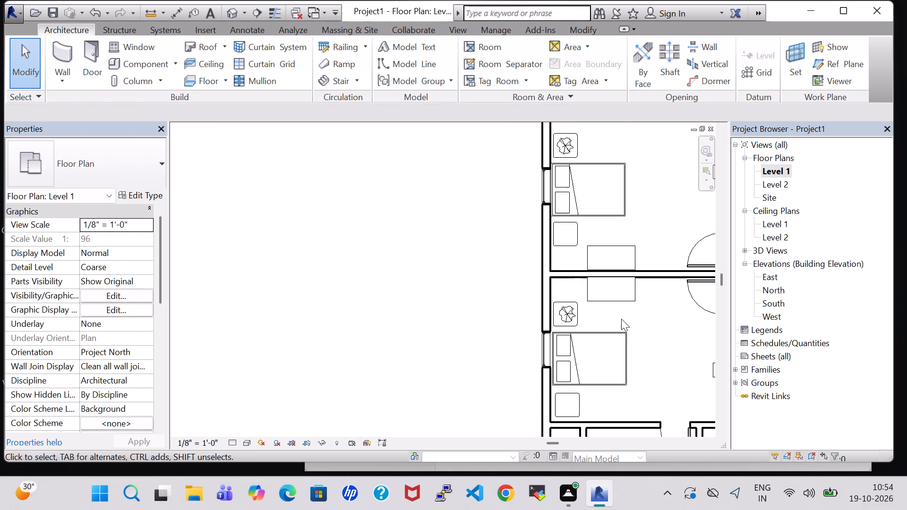
left_click(226, 7)
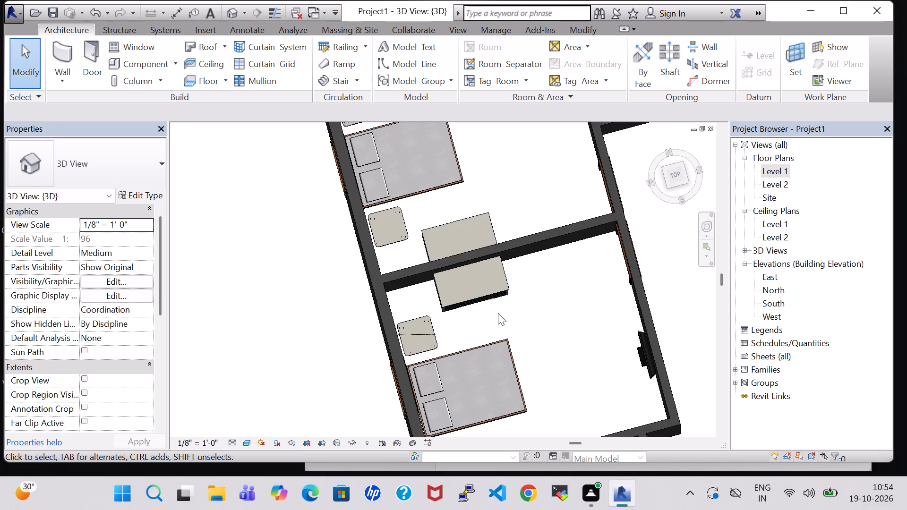
middle_click_drag(506, 314, 471, 259, "shift")
middle_click_drag(650, 266, 557, 318)
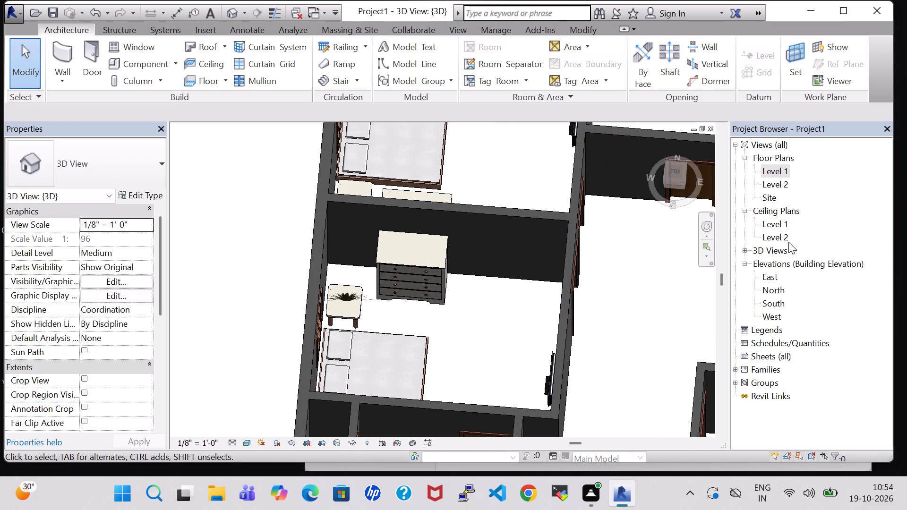
double_click(779, 170)
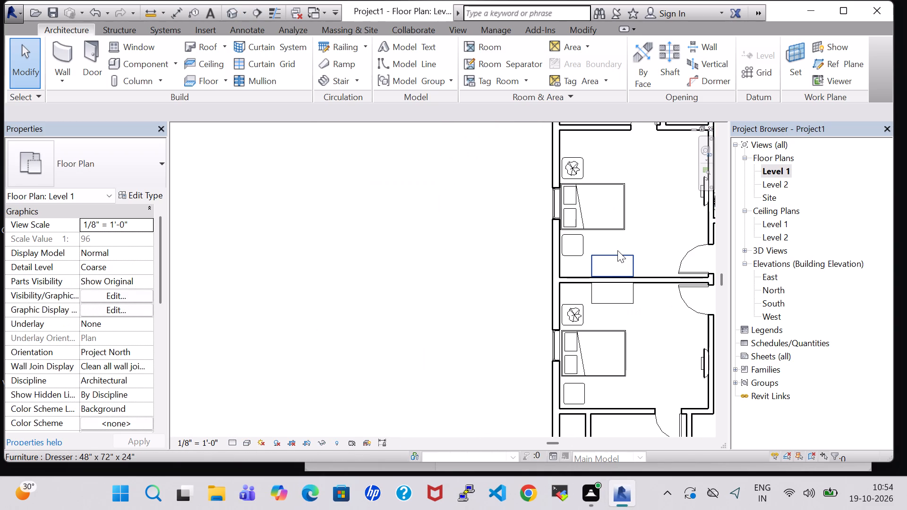
Place a tagged room in the north bedroom and name it BEDROOM.
middle_click_drag(685, 359, 678, 355)
scroll(685, 359, "up", 1)
scroll(617, 236, "down", 1)
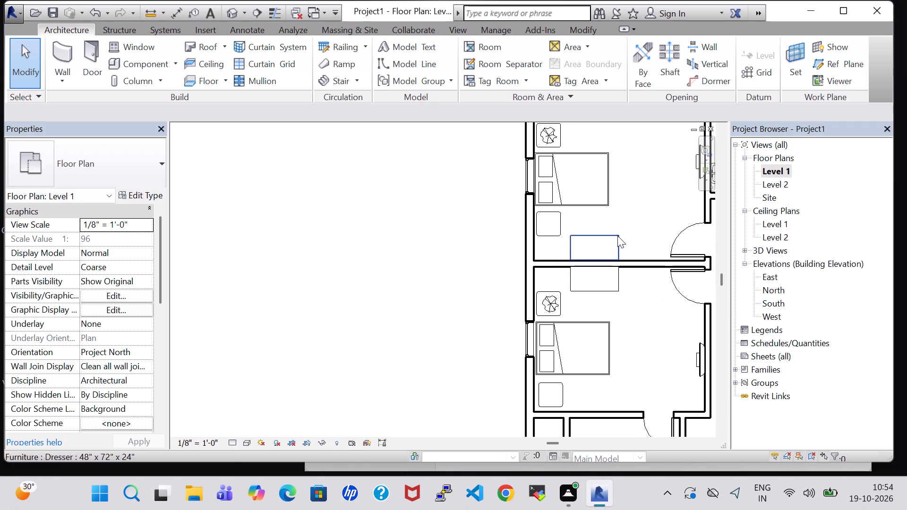
left_click(483, 48)
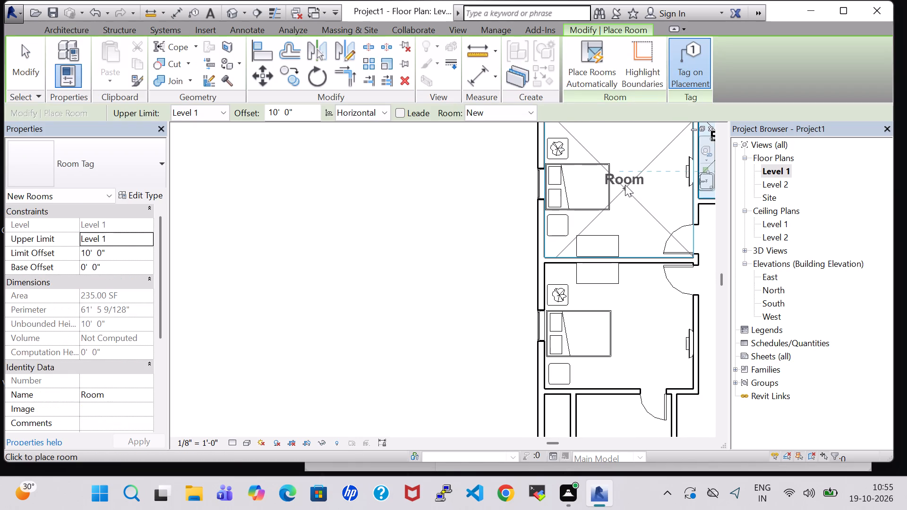
left_click(625, 185)
key("Escape")
key("Escape")
double_click(628, 177)
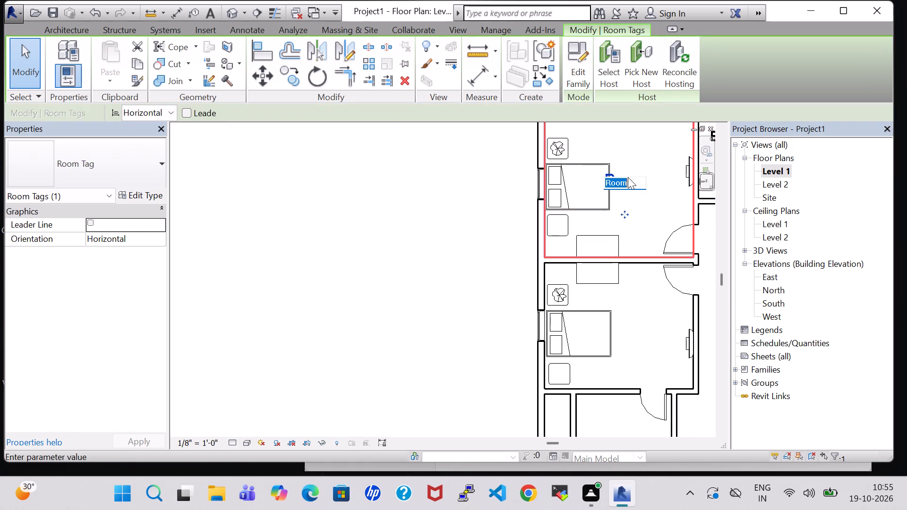
key("BackSpace")
type("BEDROOM")
key("Return")
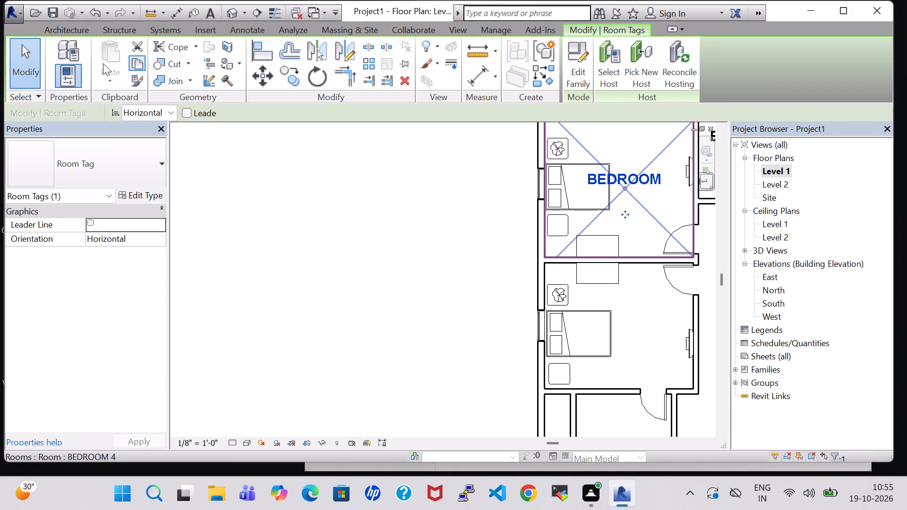
Place a tagged room in the south bedroom and name it BEDROOM.
left_click(52, 29)
left_click(488, 42)
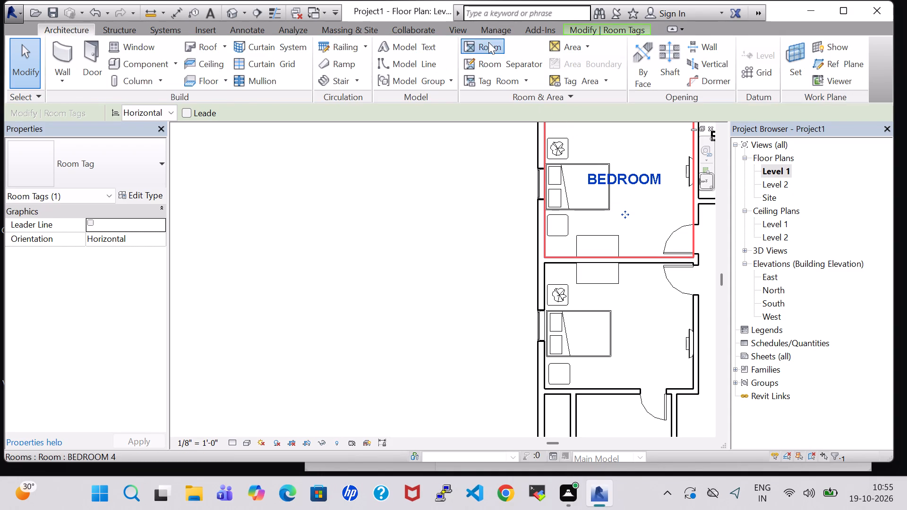
left_click(628, 337)
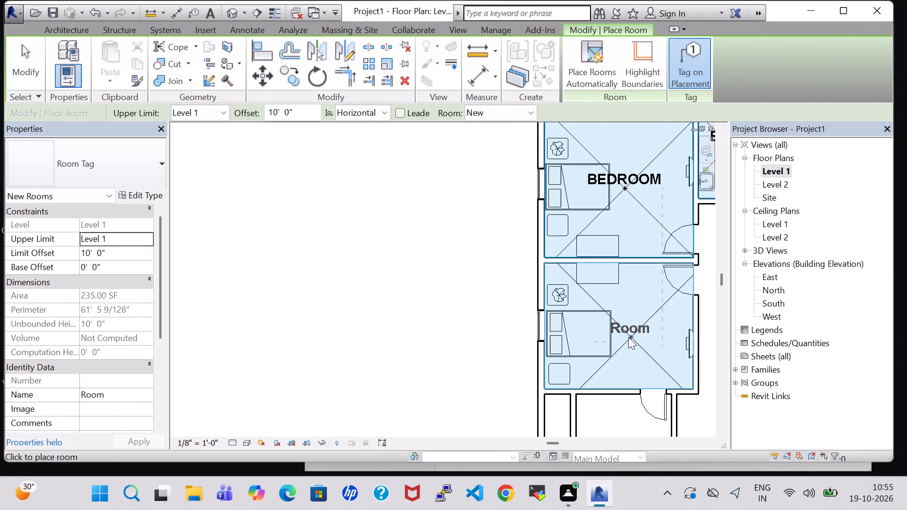
key("Escape")
key("Escape")
double_click(641, 331)
key("BackSpace")
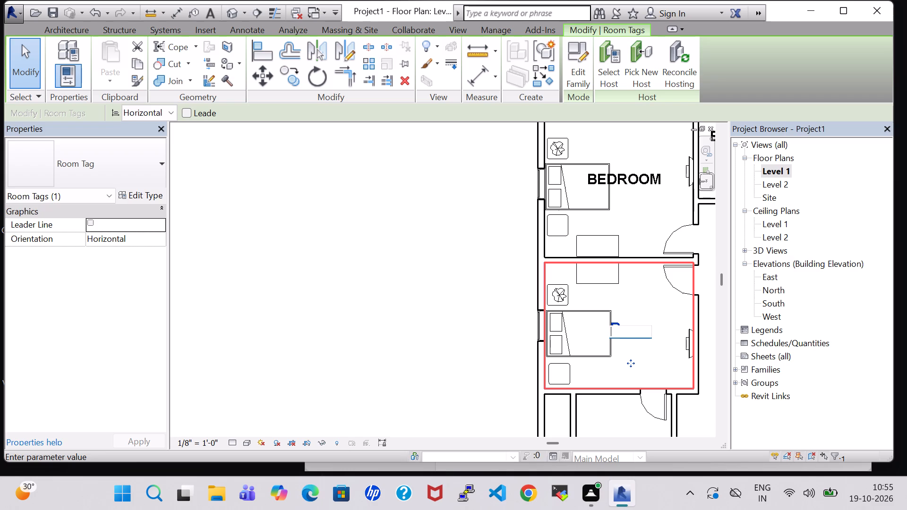
type("BEDROOM")
key("Return")
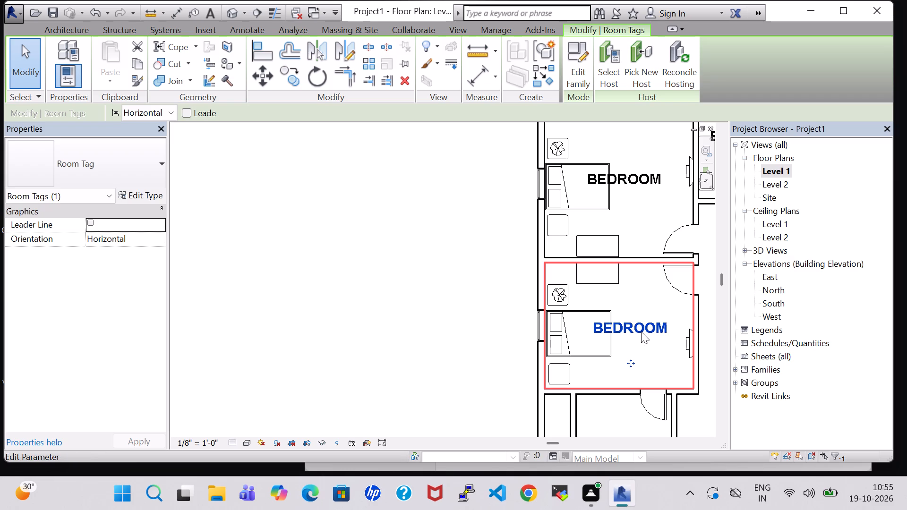
Split the exterior west wall at both ends of the narrow open space south of the south bedroom.
scroll(600, 343, "down", 2)
middle_click_drag(633, 351, 633, 351)
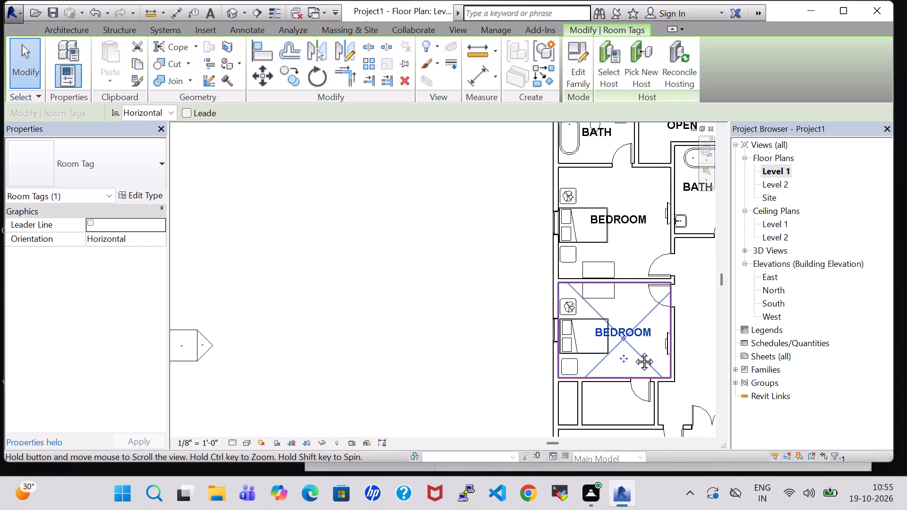
middle_click_drag(633, 351, 632, 257)
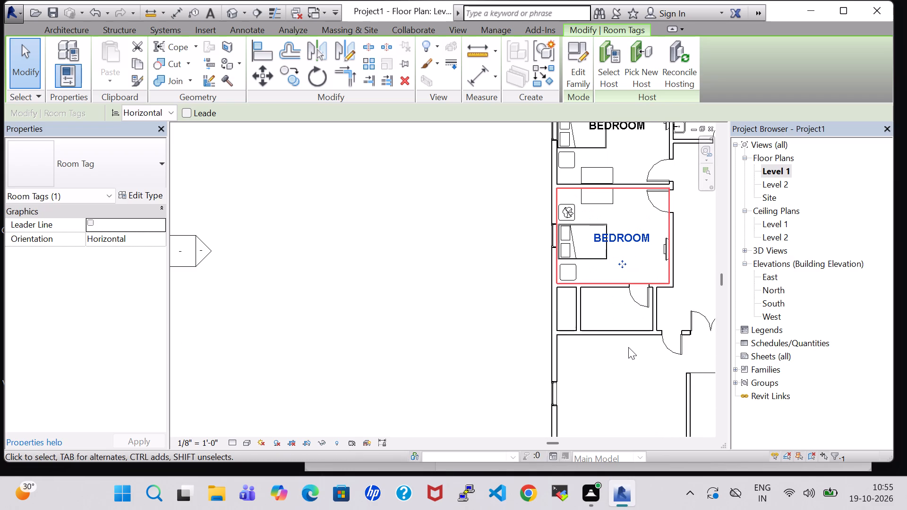
scroll(628, 347, "down", 1)
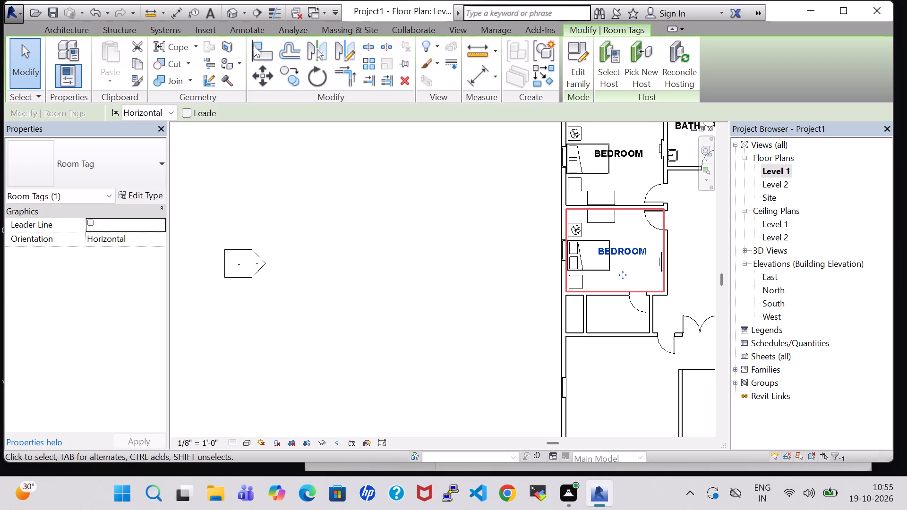
left_click(373, 42)
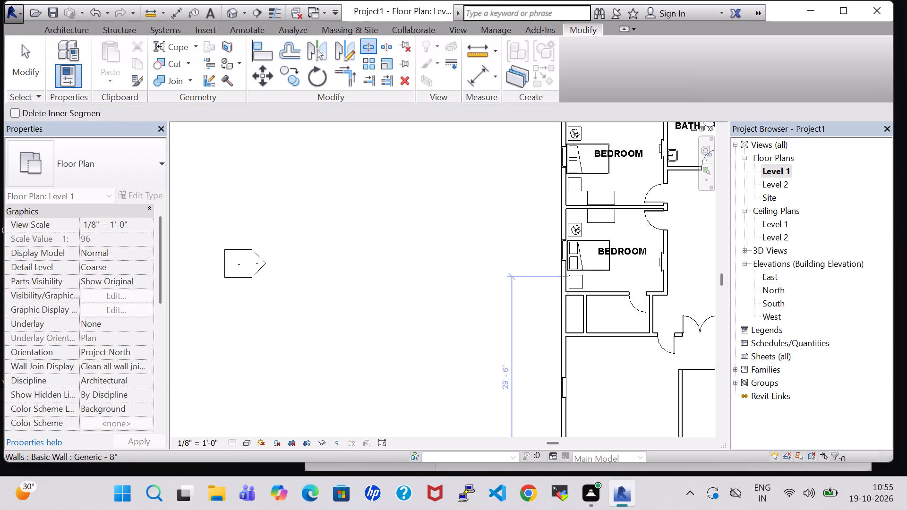
left_click(565, 297)
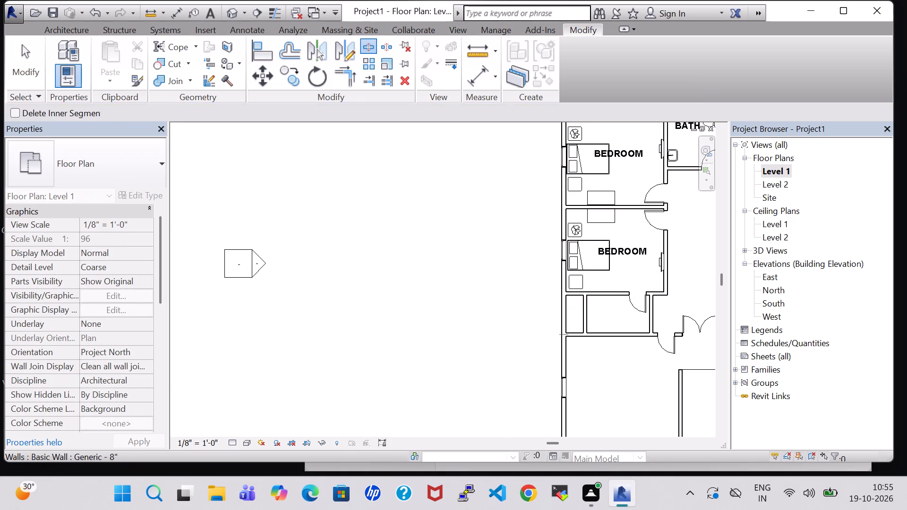
left_click(565, 333)
key("Escape")
key("Escape")
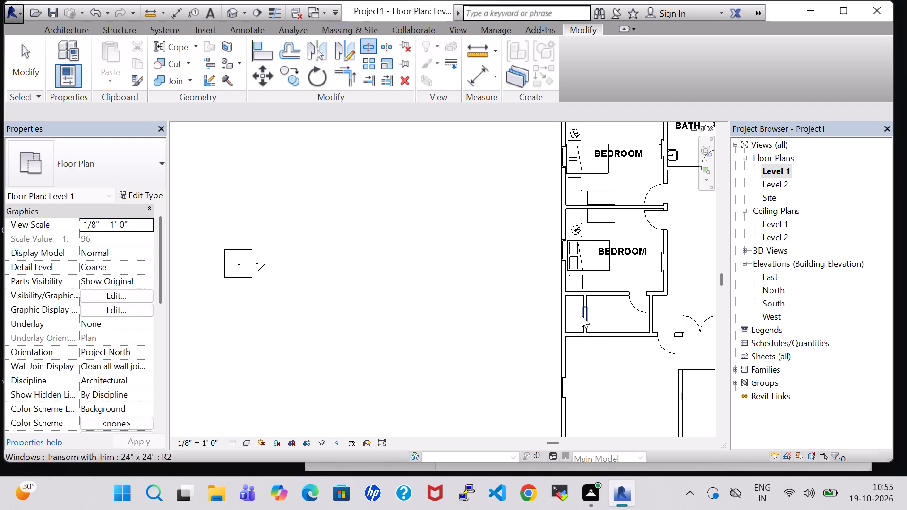
Set the unconnected height of the split west wall segment beside the narrow open space to 5' 0".
left_click(568, 311)
left_click(91, 309)
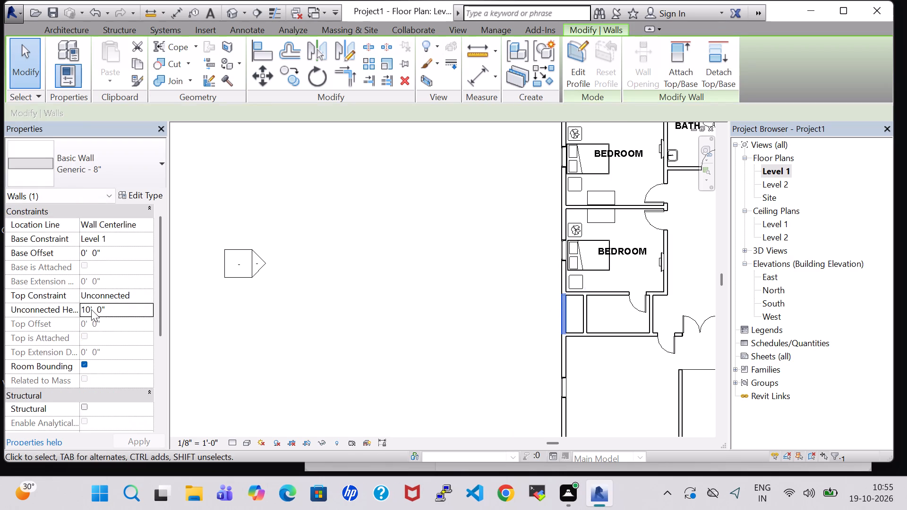
key("BackSpace")
key("BackSpace")
key("5")
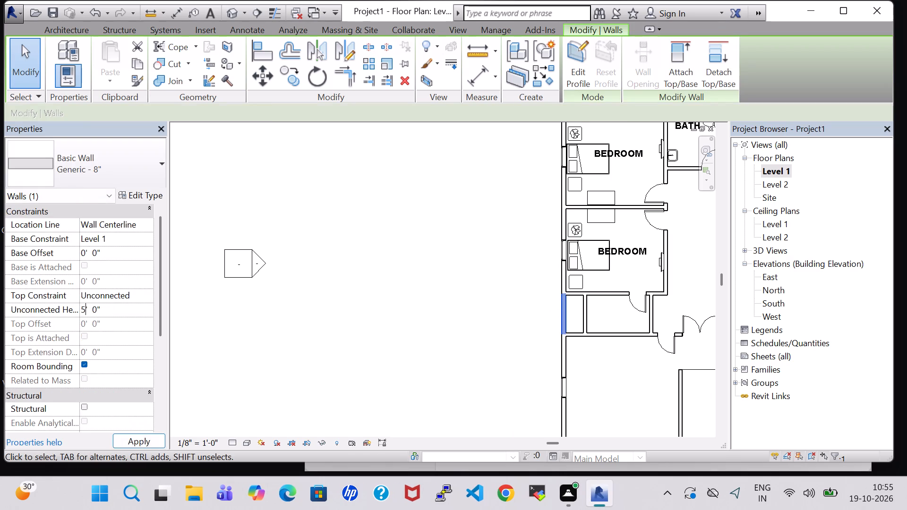
key("apostrophe")
key("BackSpace")
left_click(141, 440)
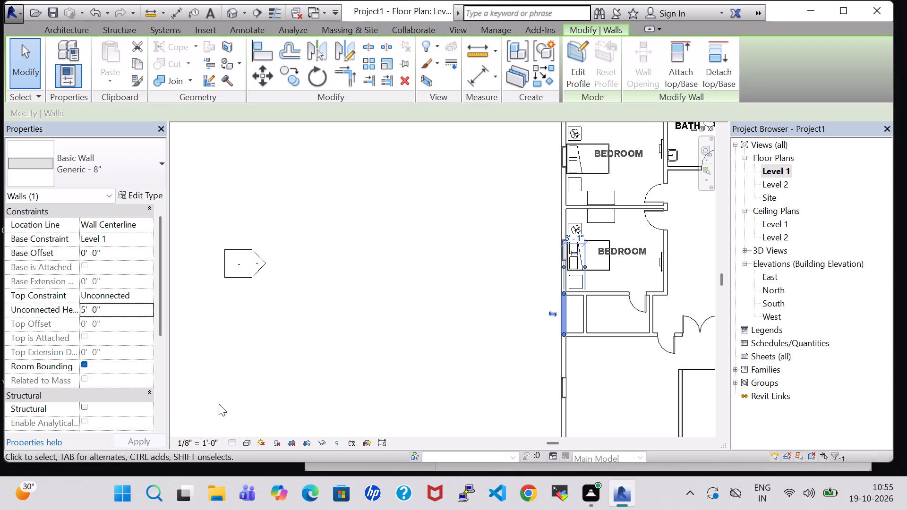
left_click(445, 368)
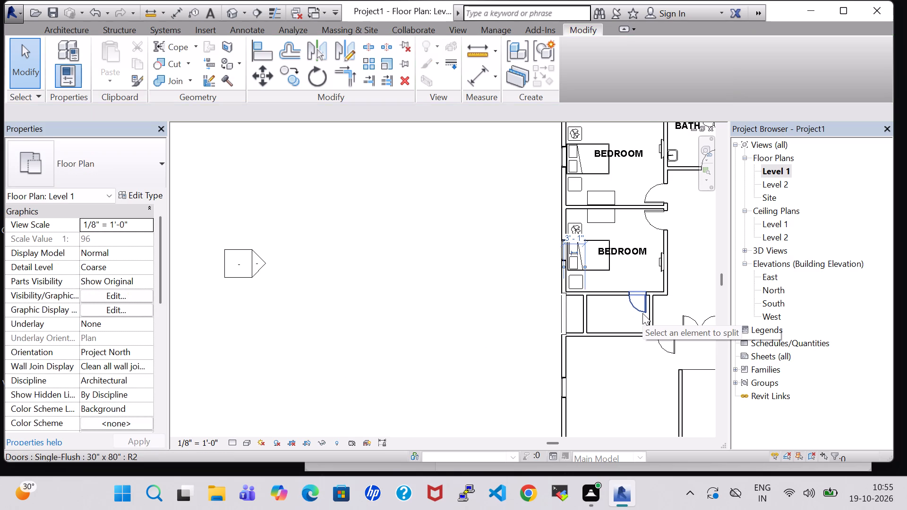
Place a matching 30" x 60" Tub-Free Standing-3D along the west wall of the bathroom south of the south bedroom.
scroll(612, 221, "down", 2)
middle_click_drag(509, 287, 456, 353)
left_click(534, 185)
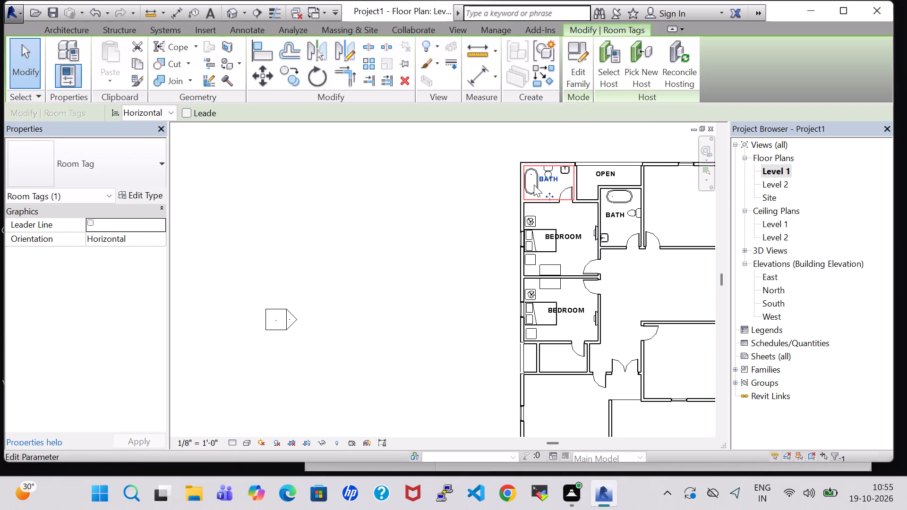
left_click(620, 284)
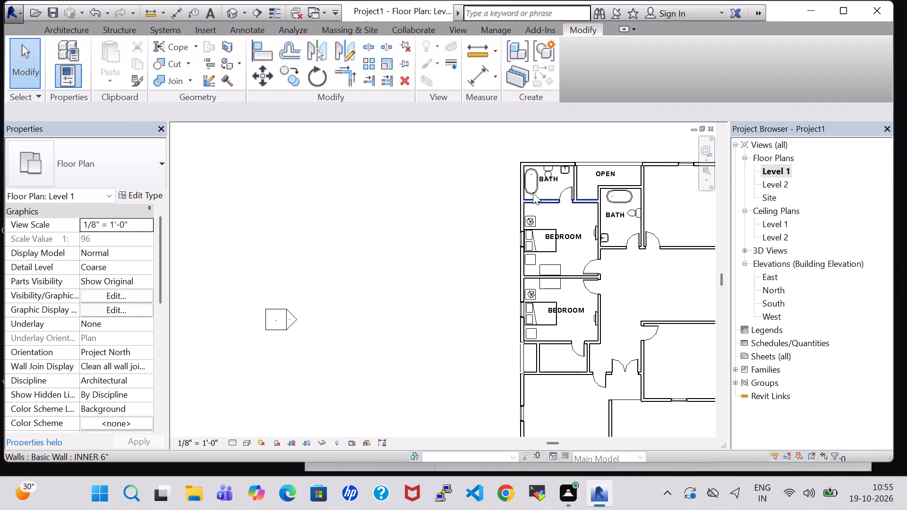
scroll(532, 190, "up", 4)
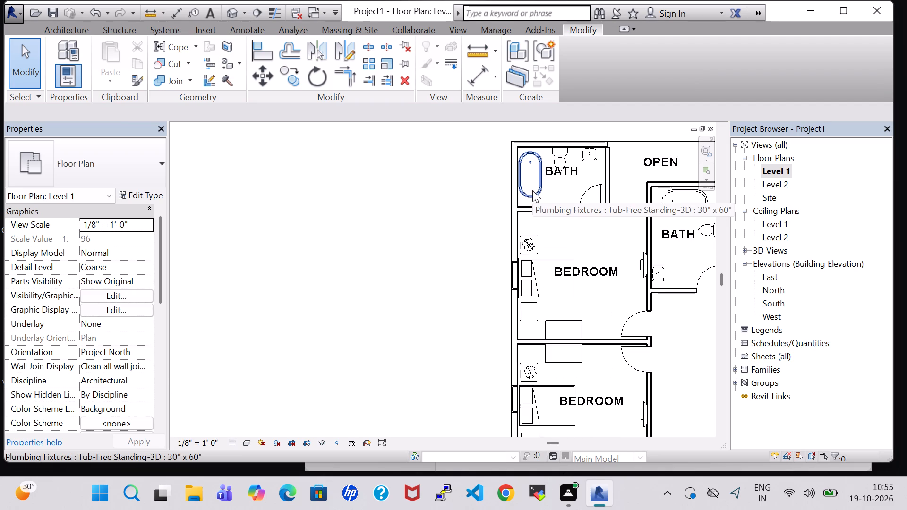
key("Right")
left_click(532, 190)
key("Right")
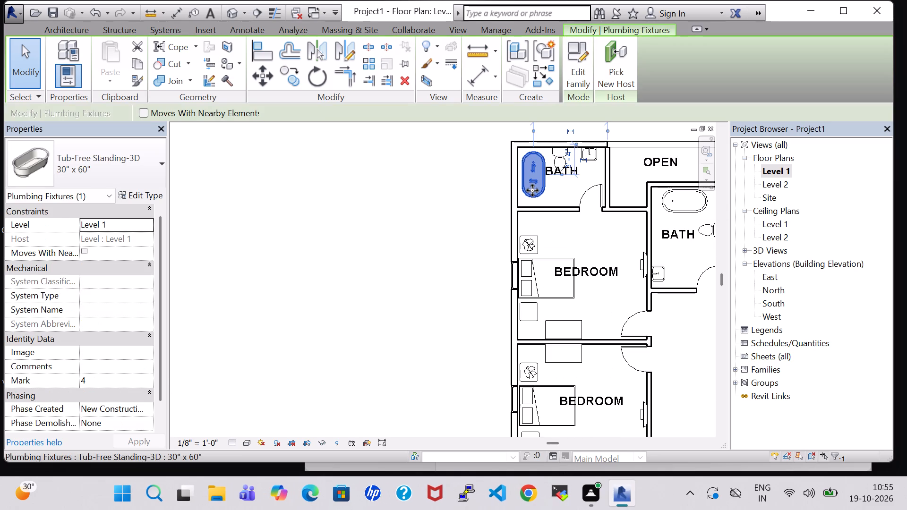
key("Left")
left_click(532, 190)
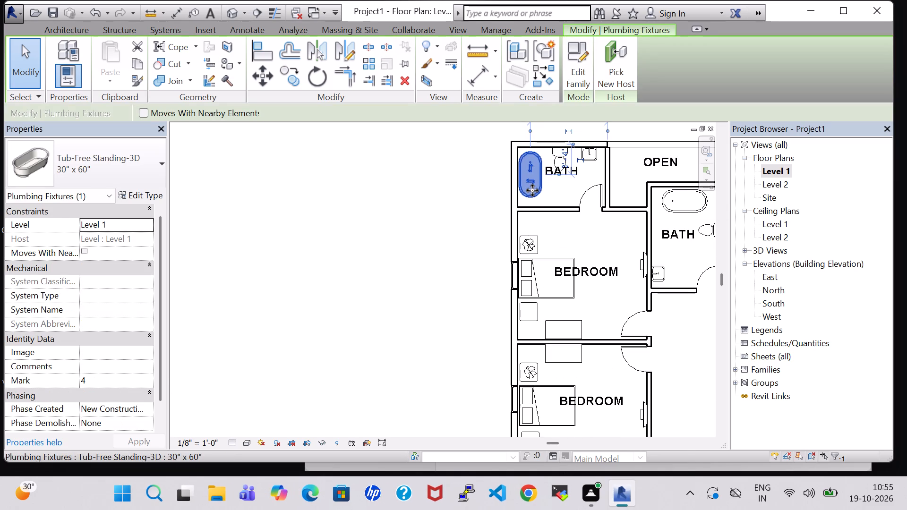
right_click(532, 190)
left_click(588, 253)
middle_click_drag(603, 393, 595, 359)
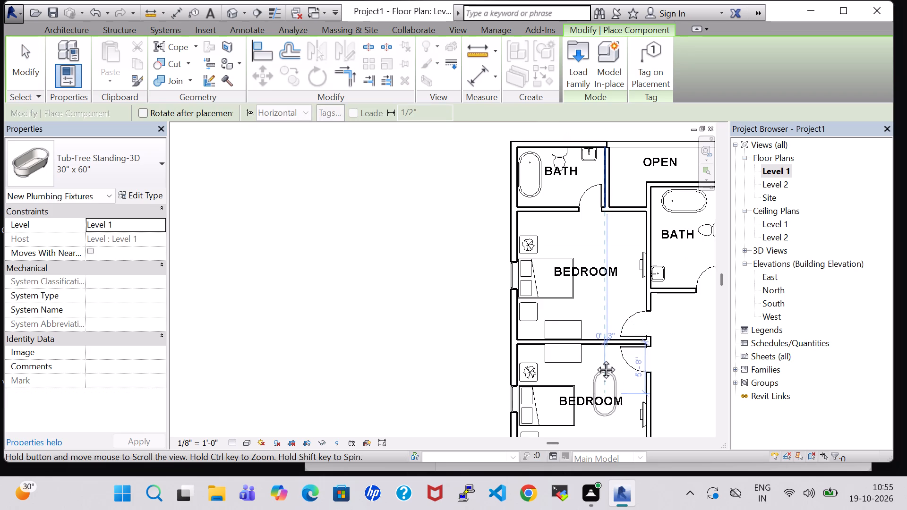
middle_click_drag(595, 359, 608, 175)
scroll(567, 272, "up", 6)
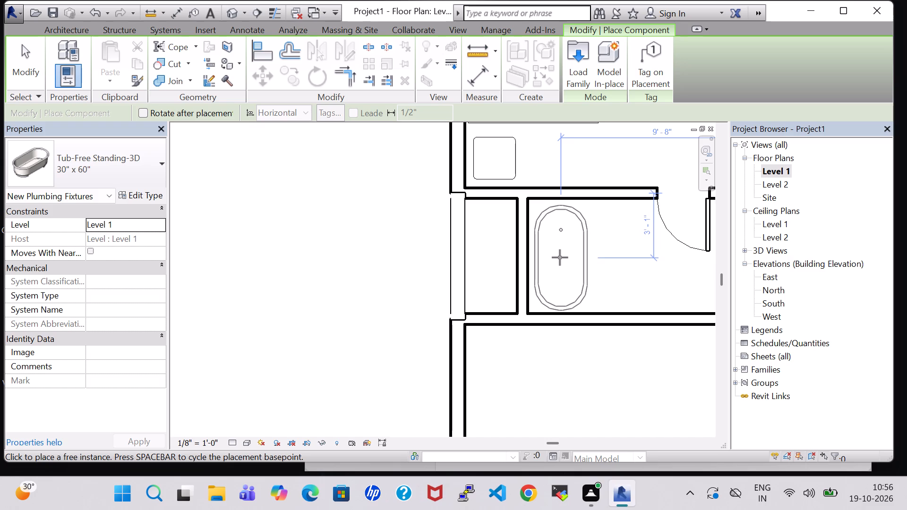
left_click(560, 257)
key("Escape")
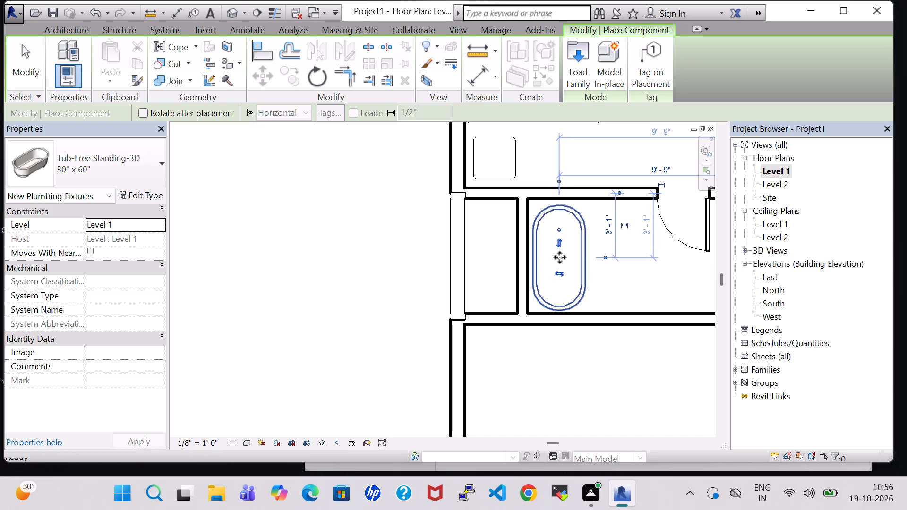
key("Escape")
Place a matching Toilet-Domestic-3D against the south bathroom's south wall, facing north, about 4' 11" from the west wall.
scroll(560, 257, "down", 9)
middle_click_drag(588, 174, 588, 238)
middle_click_drag(582, 160, 564, 229)
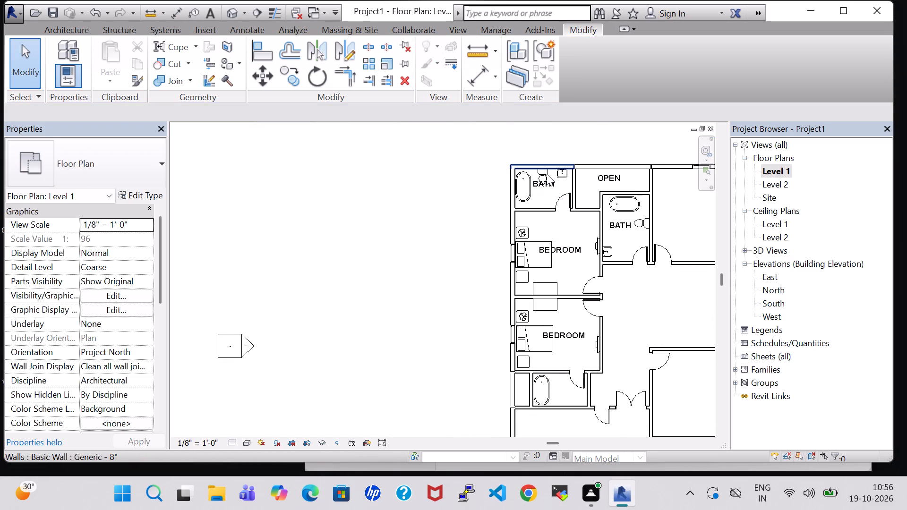
scroll(541, 178, "up", 3)
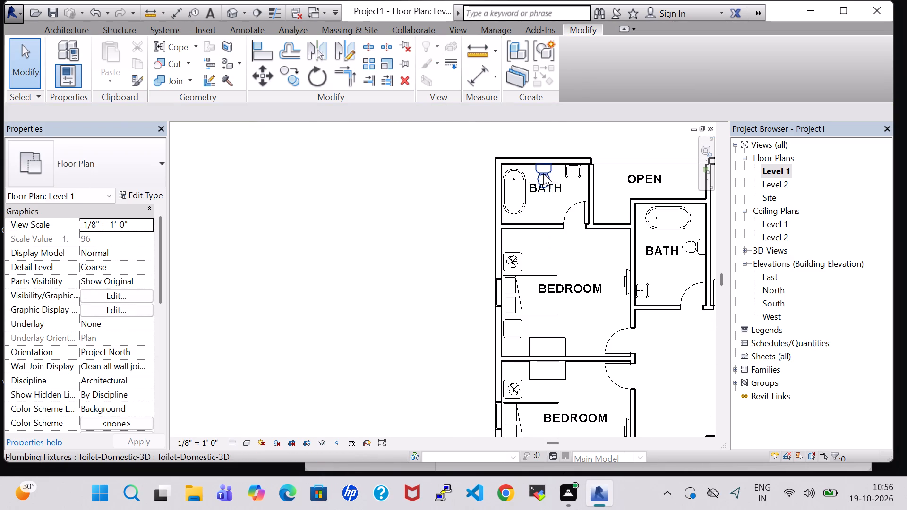
left_click(543, 173)
right_click(543, 173)
left_click(608, 247)
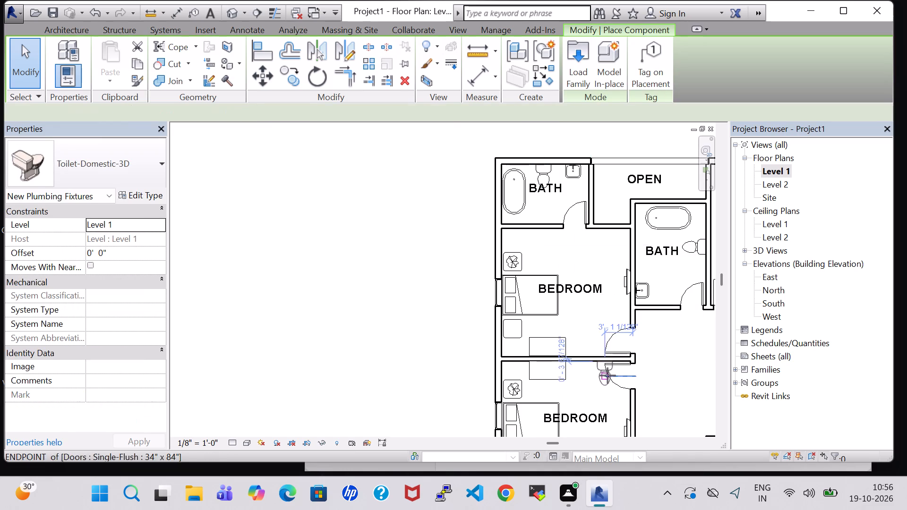
middle_click_drag(608, 375, 561, 207)
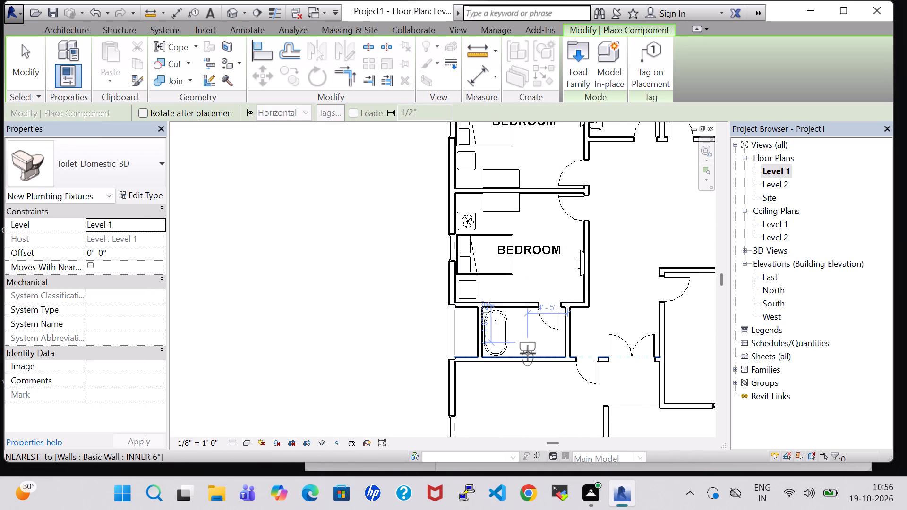
key("space")
key("space")
key("space")
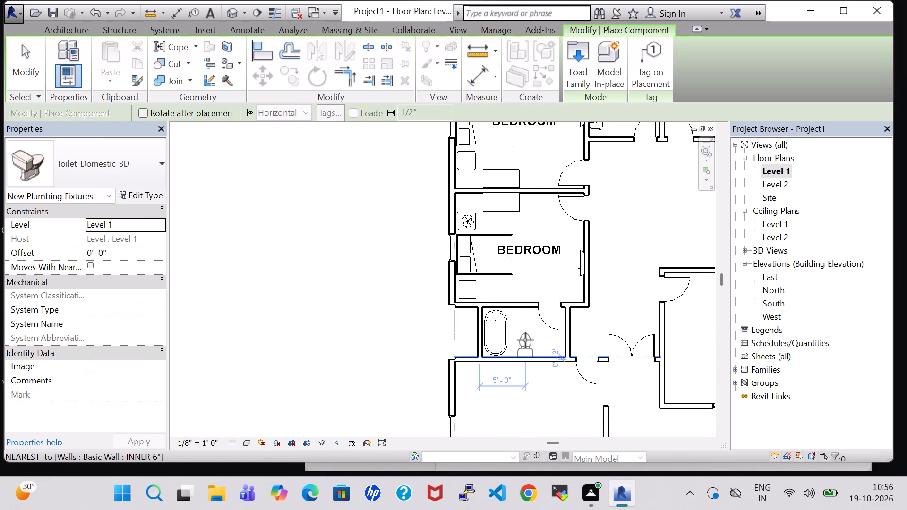
left_click(524, 340)
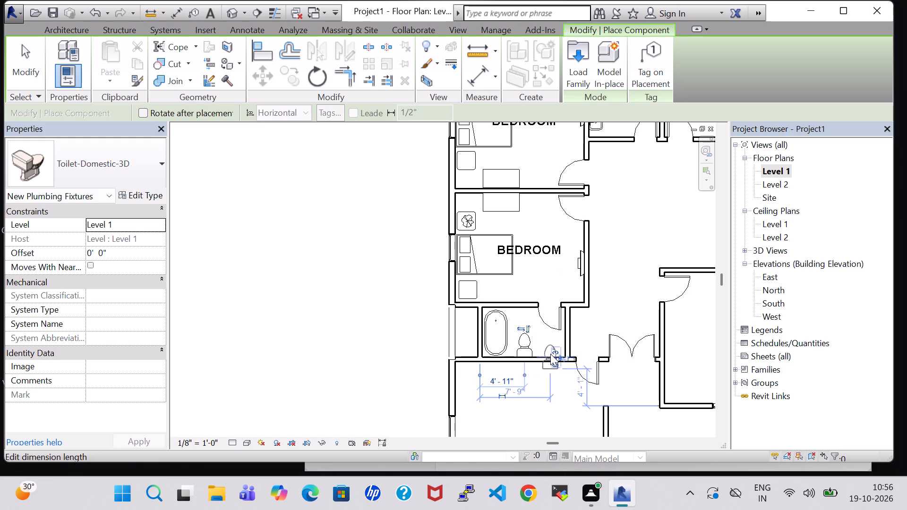
key("Escape")
key("Escape")
Place a matching 20" x 18" Sink Vanity-Square against the south bathroom's south wall, east of the toilet.
scroll(546, 330, "down", 5)
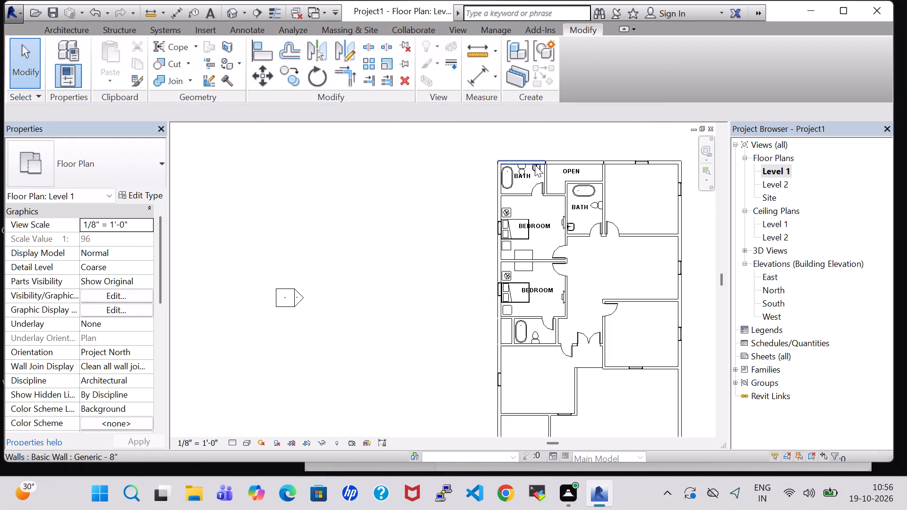
scroll(538, 170, "up", 3)
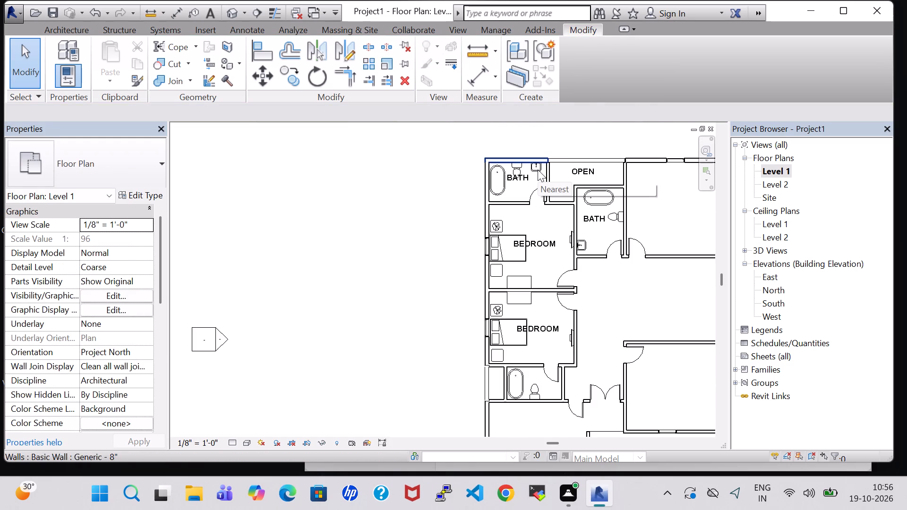
left_click(538, 170)
scroll(538, 170, "up", 1)
right_click(538, 170)
left_click(603, 253)
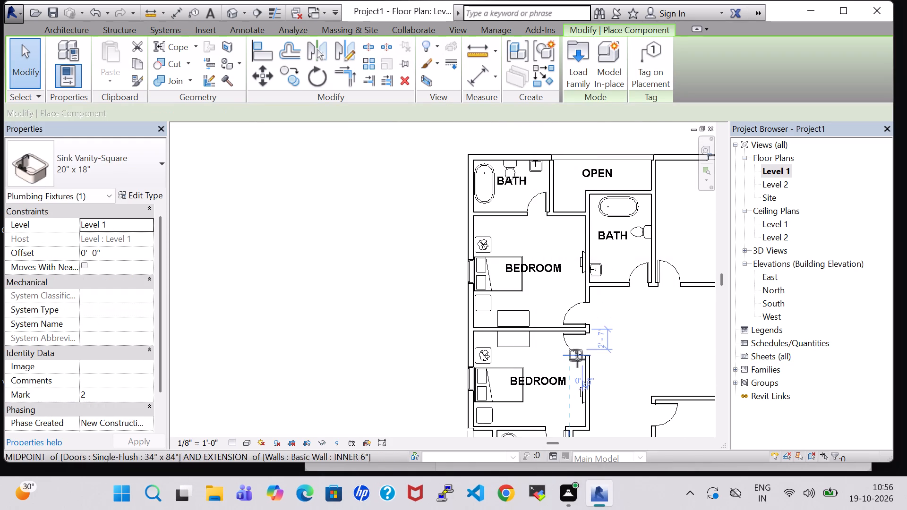
middle_click_drag(577, 359, 547, 230)
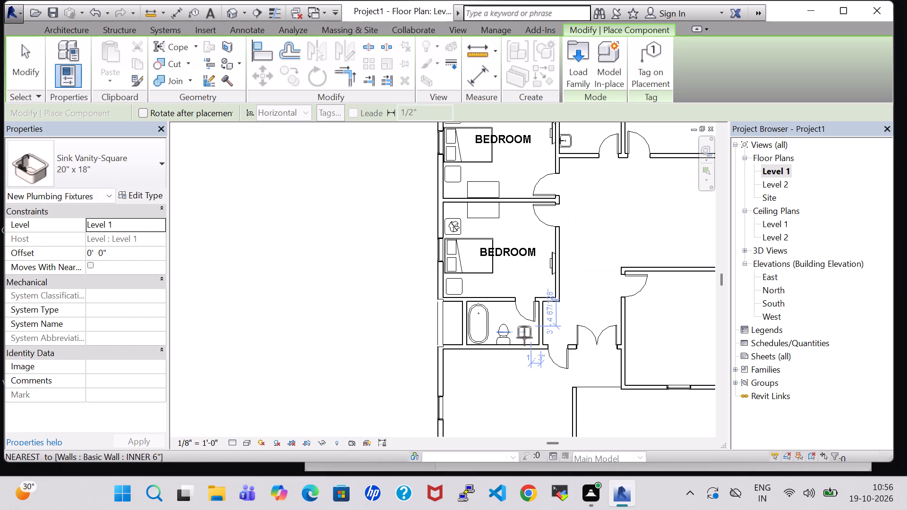
key("space")
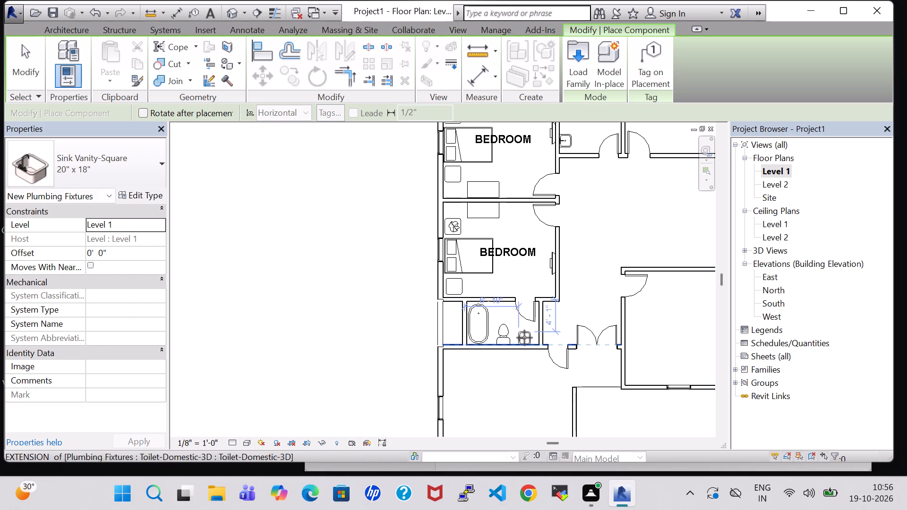
key("space")
key("space")
key("space")
key("space")
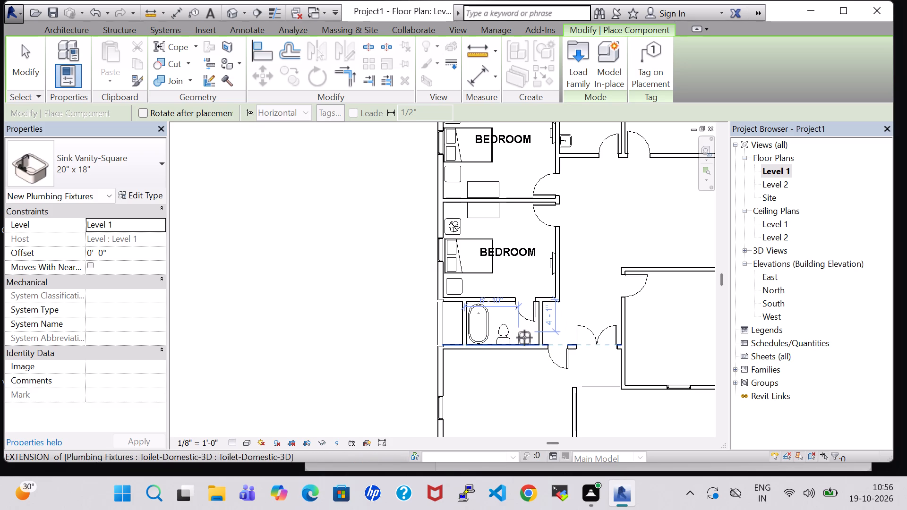
key("space")
scroll(524, 338, "up", 8)
left_click(526, 343)
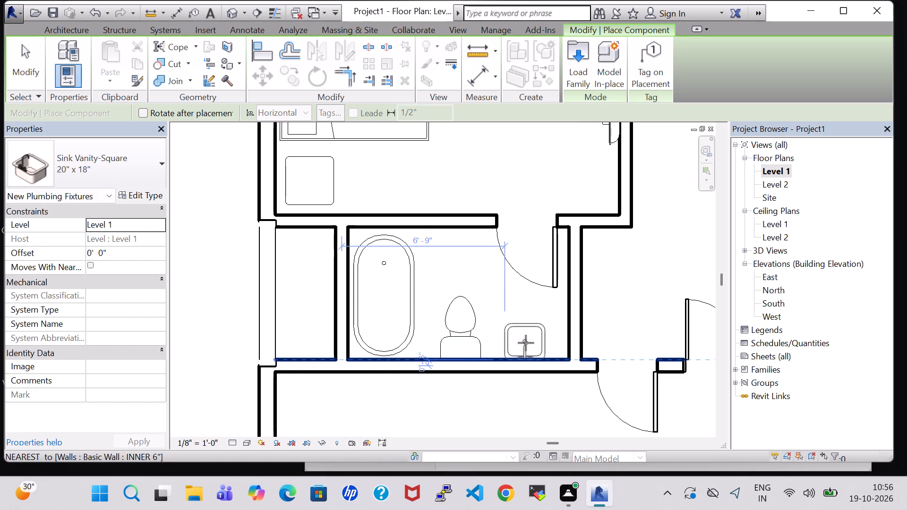
key("Escape")
key("Escape")
Nudge the south bathroom's sink slightly north off the wall and east toward the room's southeast corner.
left_click(526, 343)
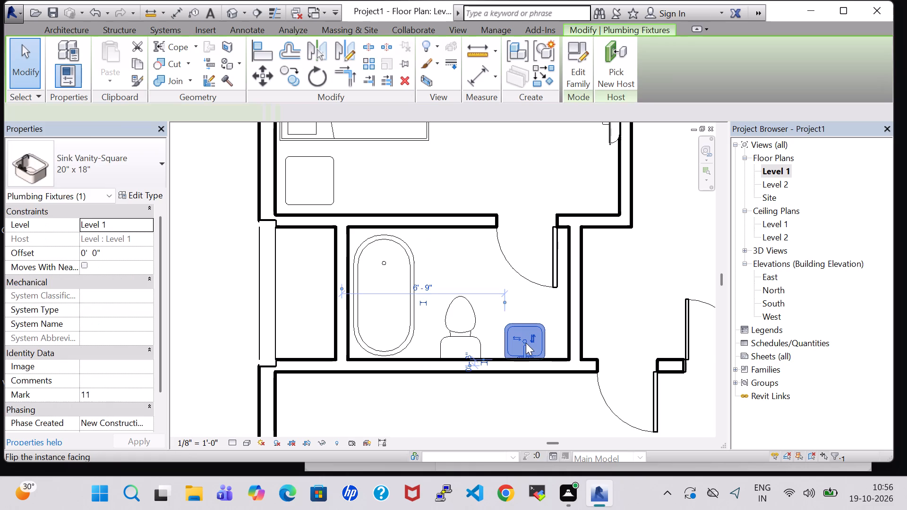
key("Up")
key("Right")
key("Right")
key("Right")
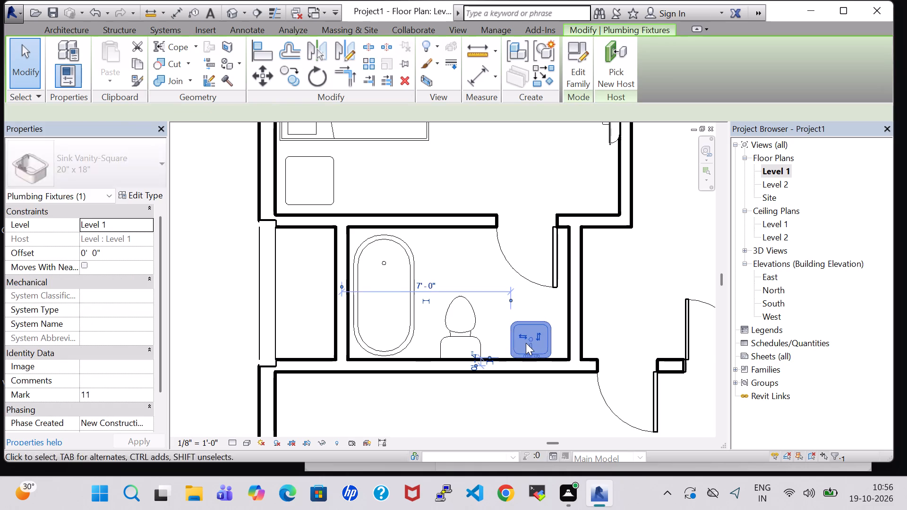
key("Right")
key("Right")
key("Right")
left_click(610, 288)
scroll(610, 288, "down", 2)
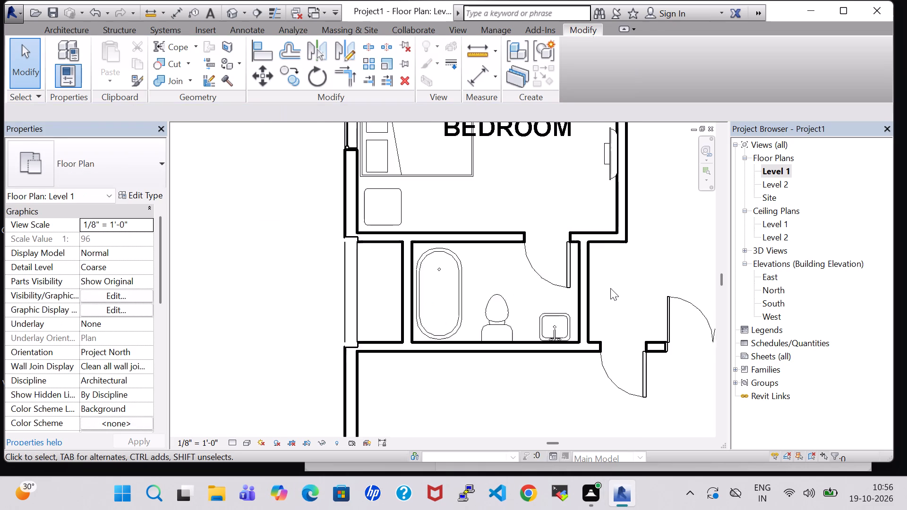
Place a matching Floor Drain-Round on the Level 1 work plane in the south bathroom, beside the tub's north end, about 6' 3" from the east wall.
scroll(610, 288, "down", 2)
left_click(225, 10)
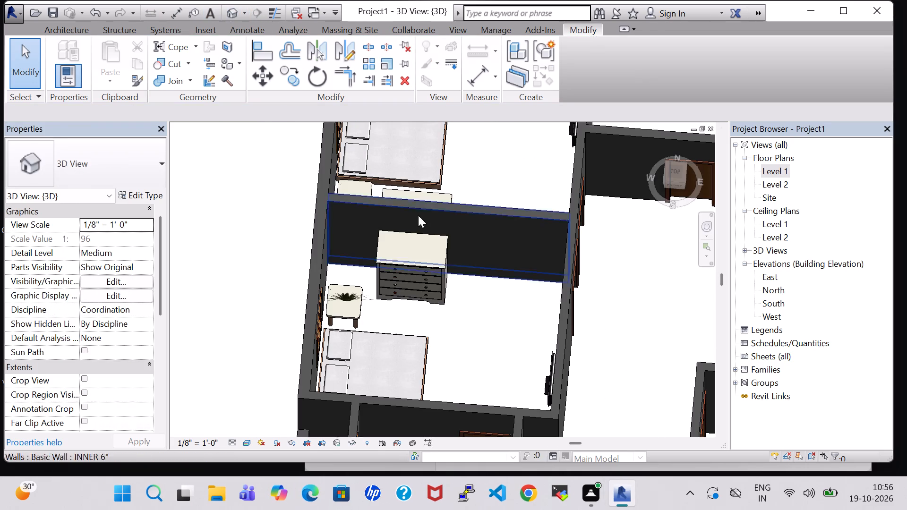
scroll(483, 211, "down", 4)
middle_click_drag(480, 272, 485, 259)
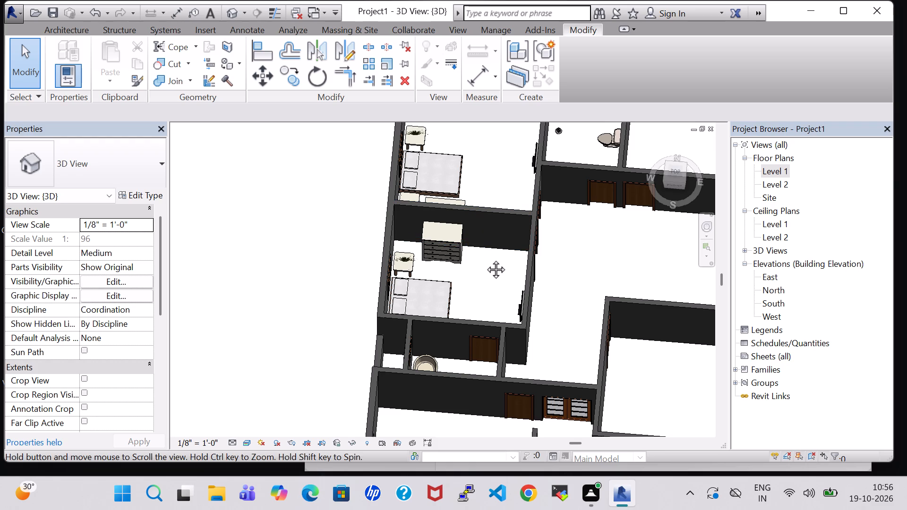
middle_click_drag(485, 259, 490, 250)
middle_click_drag(491, 250, 507, 309, "shift")
middle_click_drag(506, 229, 518, 460)
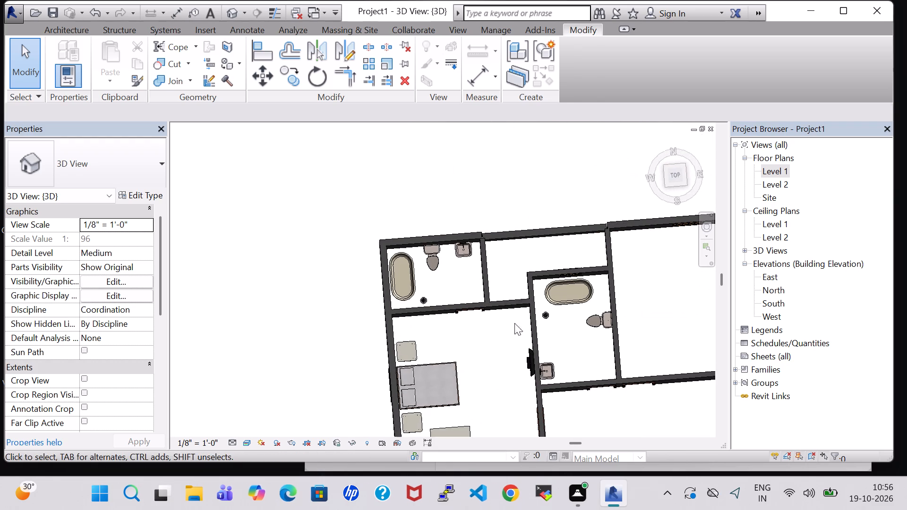
left_click(424, 296)
right_click(428, 296)
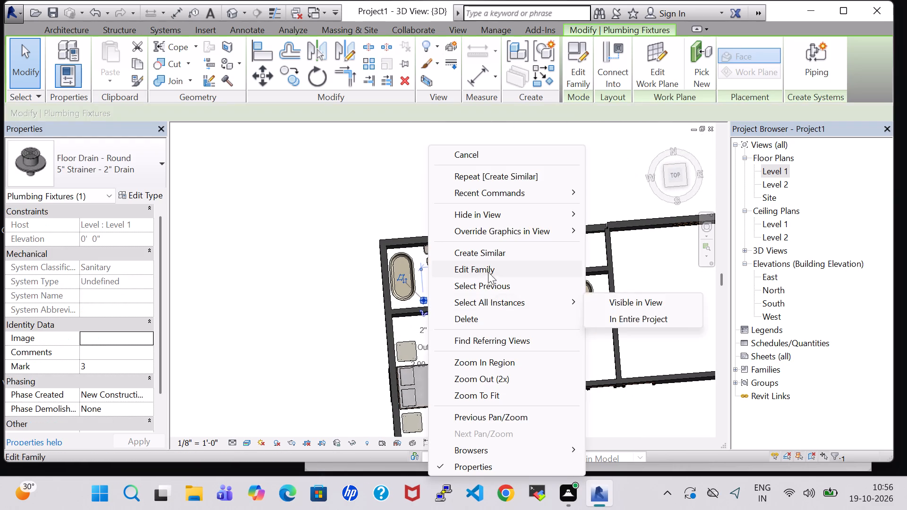
left_click(487, 250)
middle_click_drag(496, 381, 496, 127)
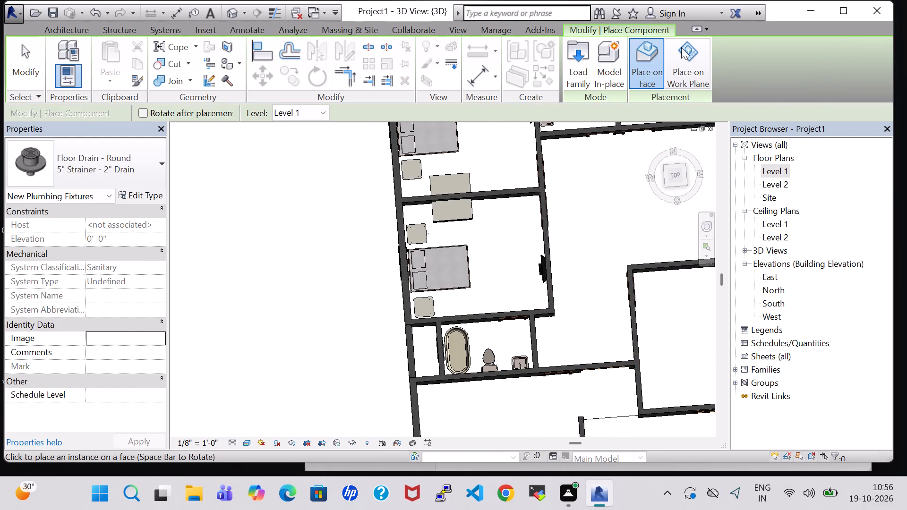
left_click(686, 66)
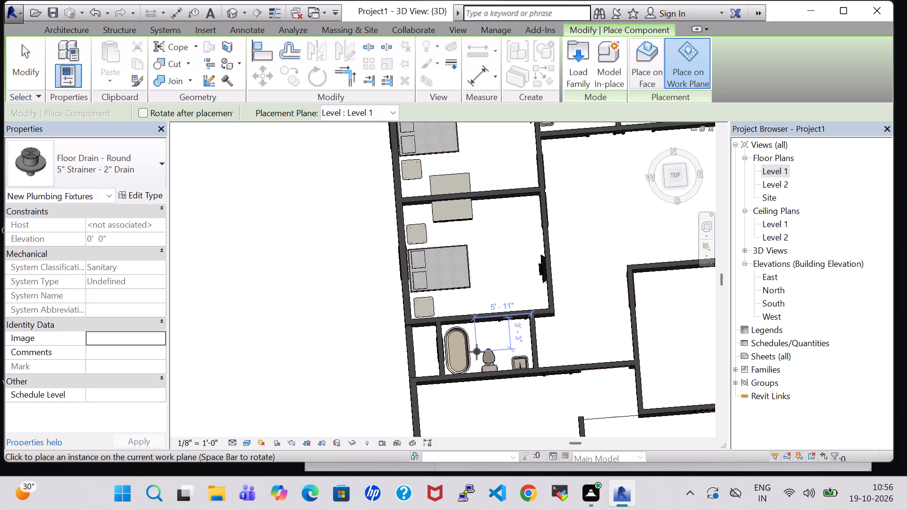
scroll(474, 364, "up", 4)
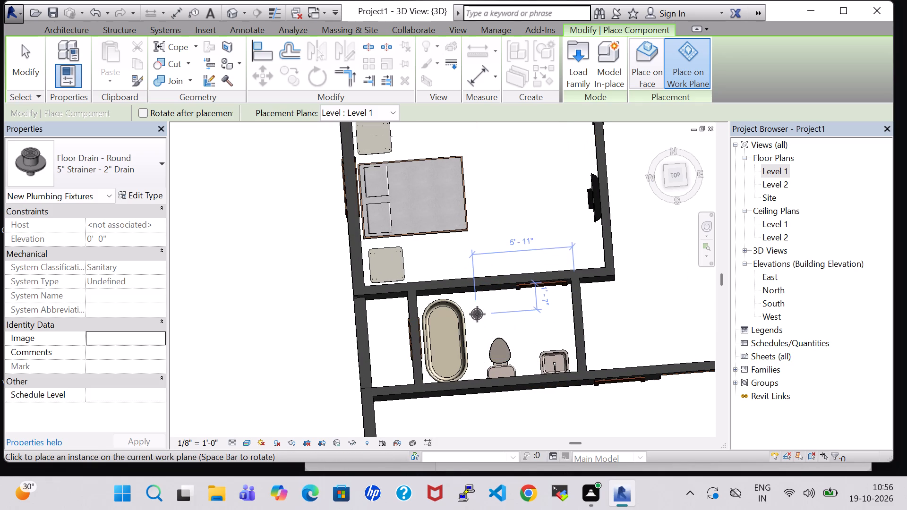
left_click(471, 304)
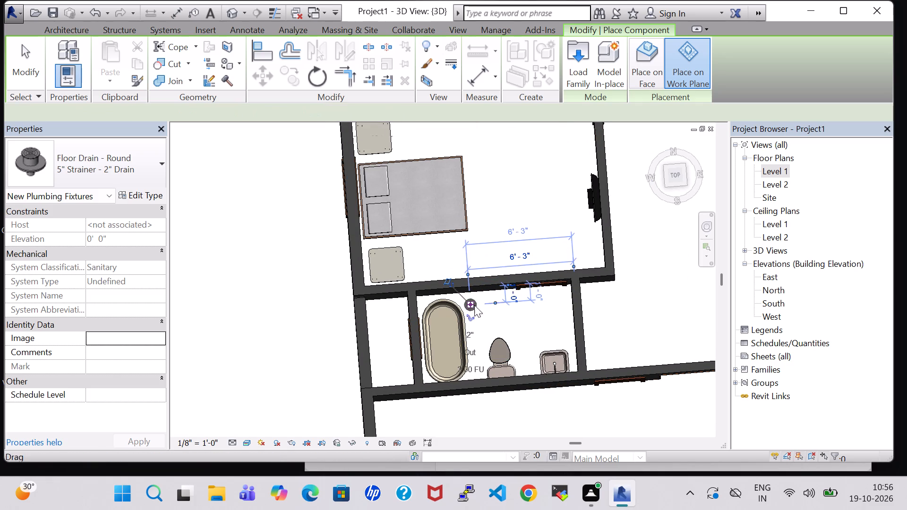
key("Escape")
key("Escape")
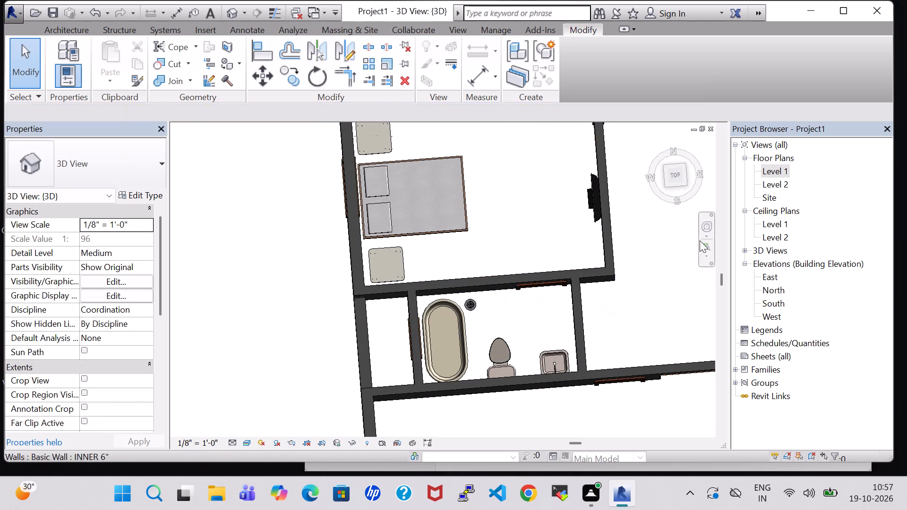
Place tagged rooms in the south bathroom and in the narrow space west of it on the Level 1 floor plan.
double_click(779, 171)
scroll(659, 212, "down", 4)
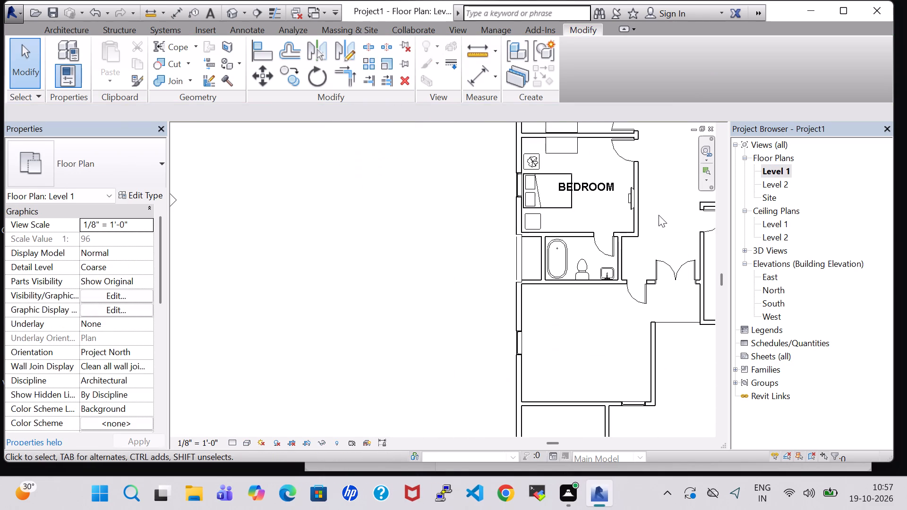
left_click(68, 25)
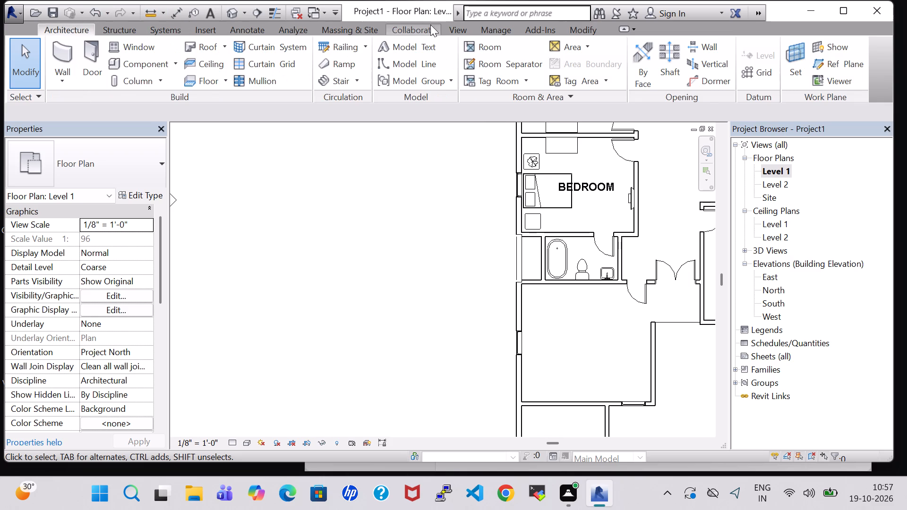
left_click(477, 45)
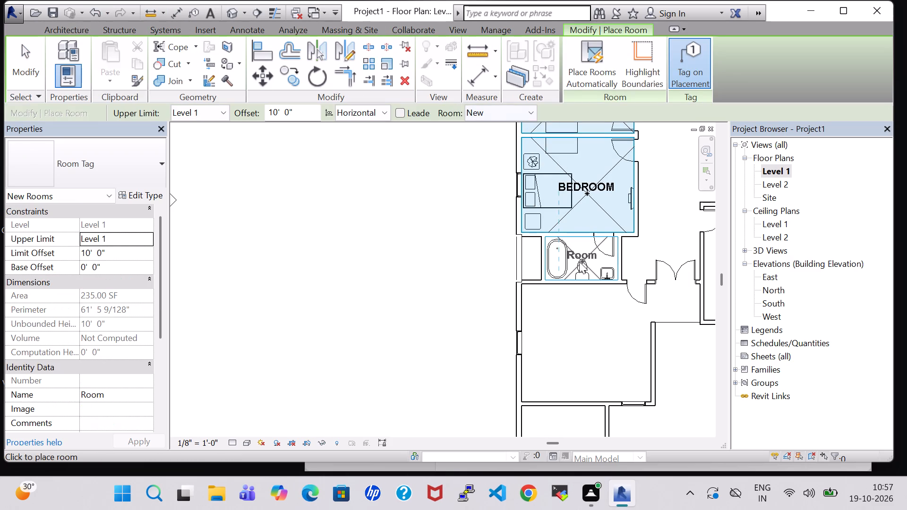
left_click(579, 262)
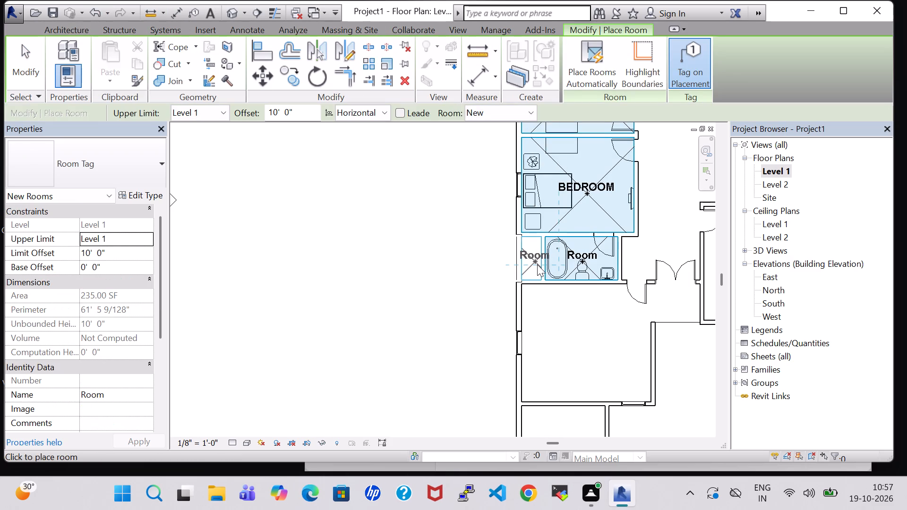
left_click(537, 264)
key("Escape")
key("Escape")
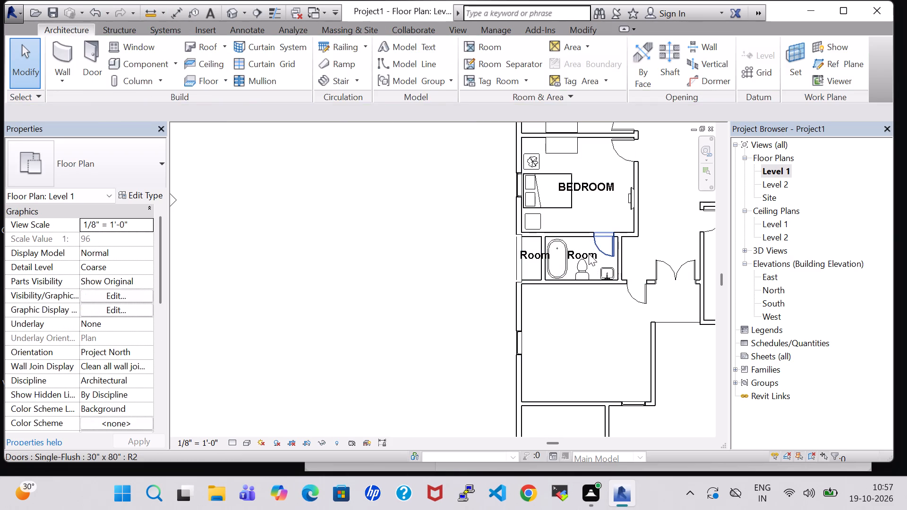
Rename the south bathroom's room label to A.BATH.
left_click(589, 254)
left_click(589, 333)
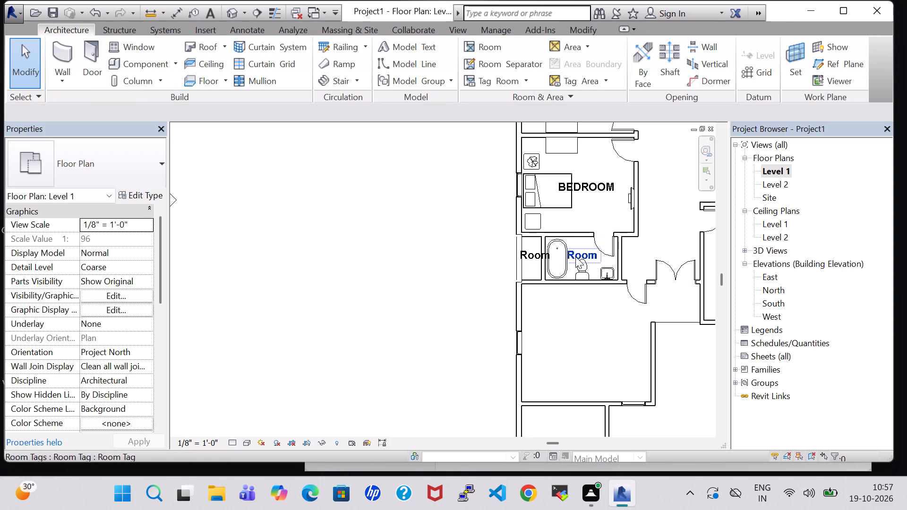
double_click(575, 256)
key("BackSpace")
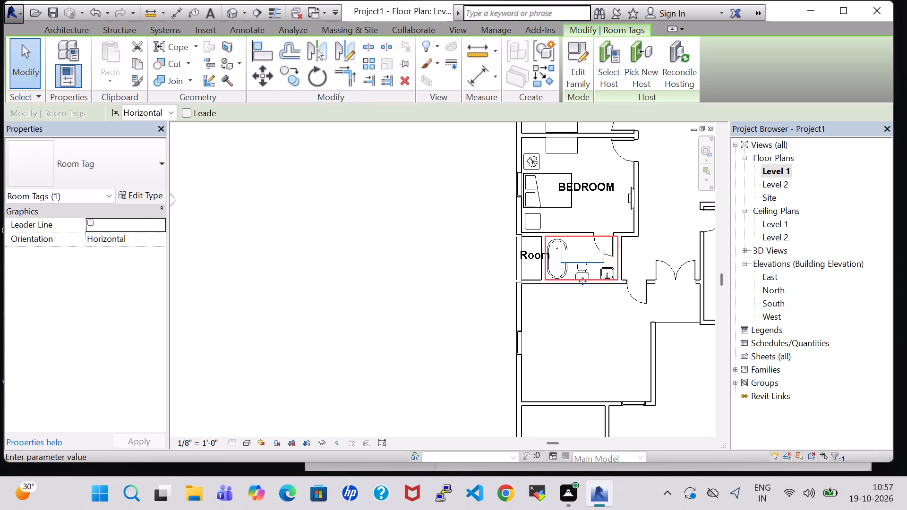
key("c")
key("BackSpace")
type("A,BATH")
key("Return")
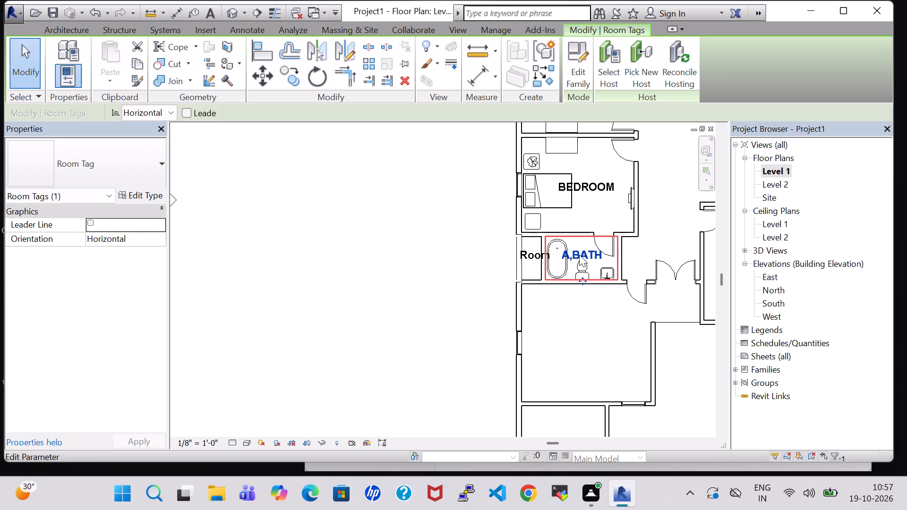
double_click(579, 255)
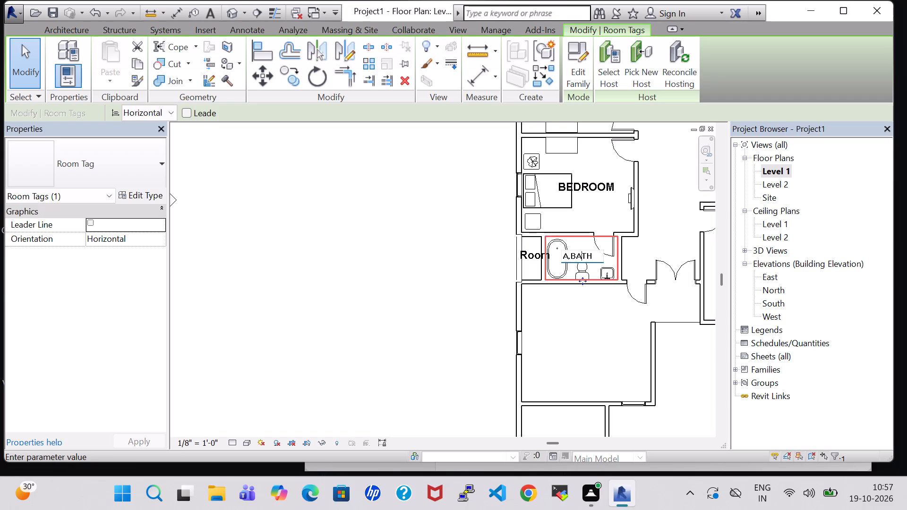
left_click(569, 254)
key("BackSpace")
key("period")
key("Return")
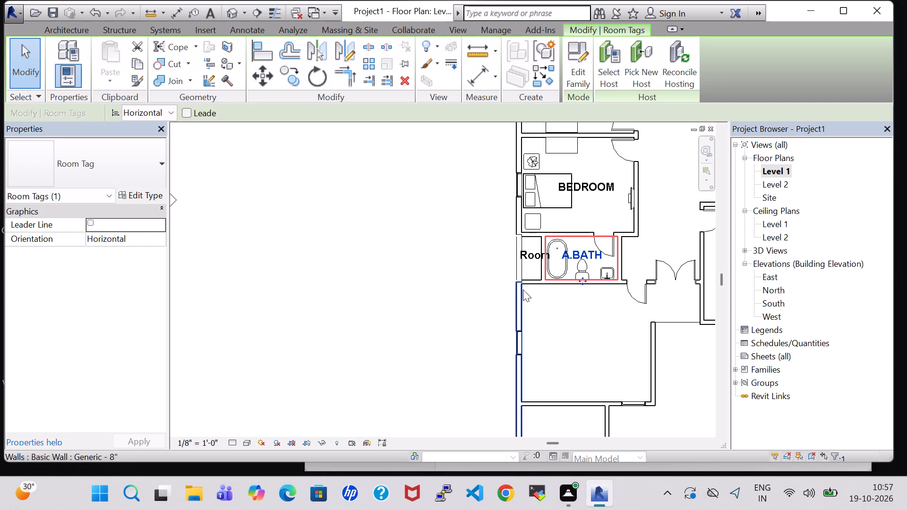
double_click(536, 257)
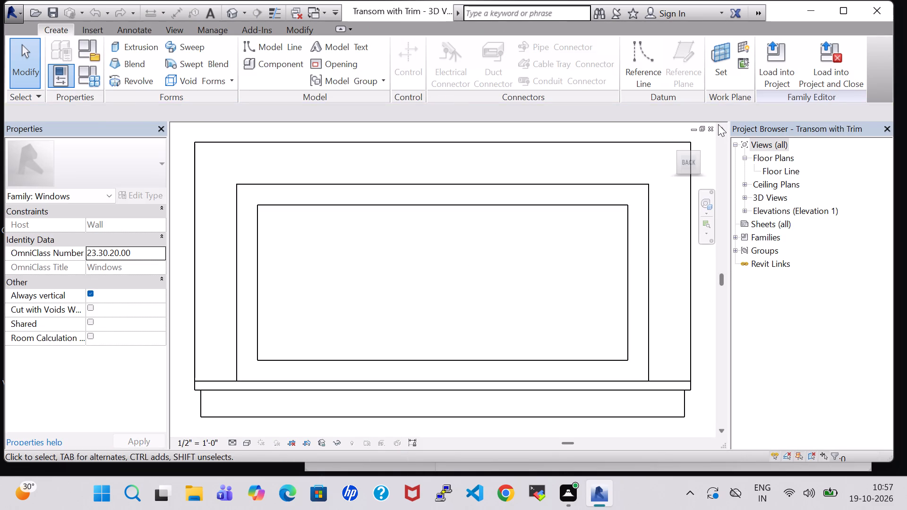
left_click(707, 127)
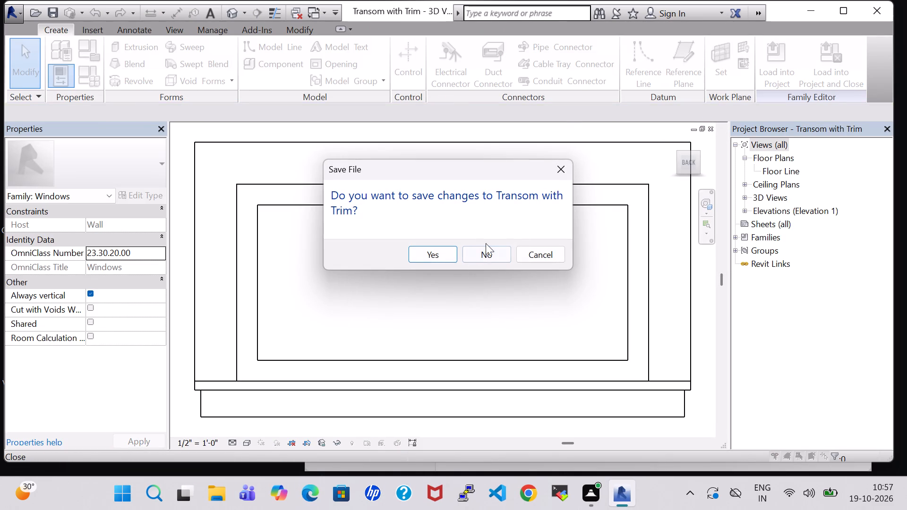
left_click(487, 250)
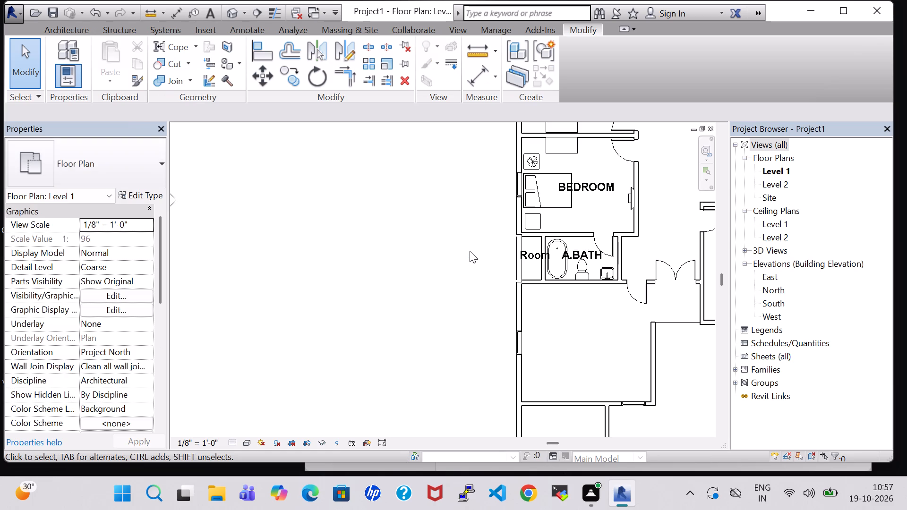
Rename the room label of the narrow space west of the south bathroom to OPEN and set its orientation to Vertical.
left_click(529, 252)
left_click(529, 252)
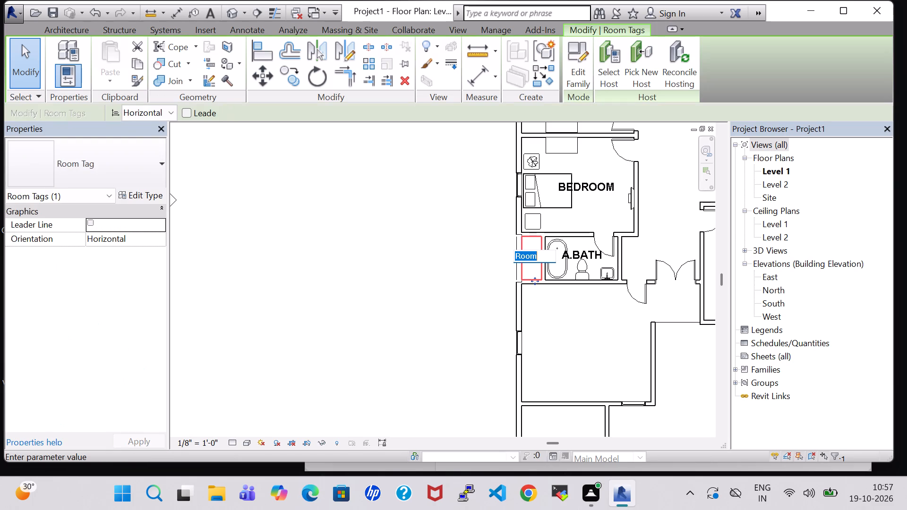
key("BackSpace")
type("OPEN")
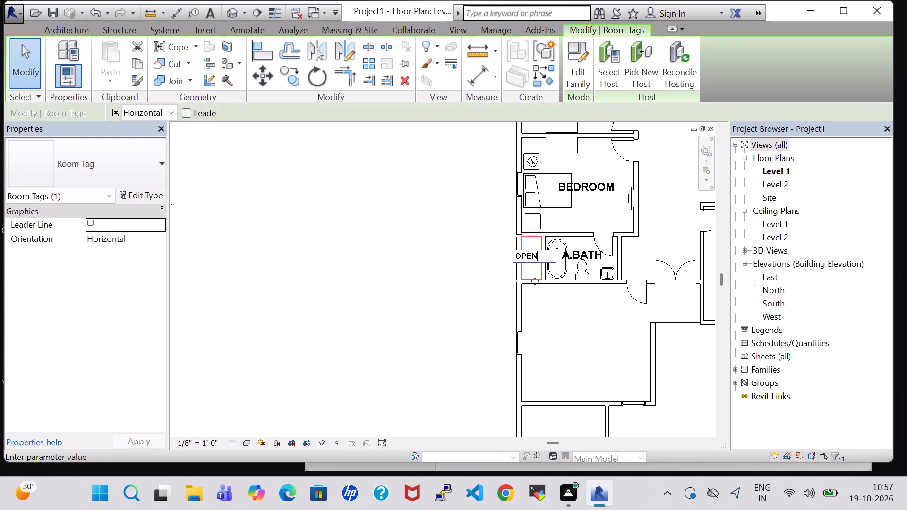
key("Return")
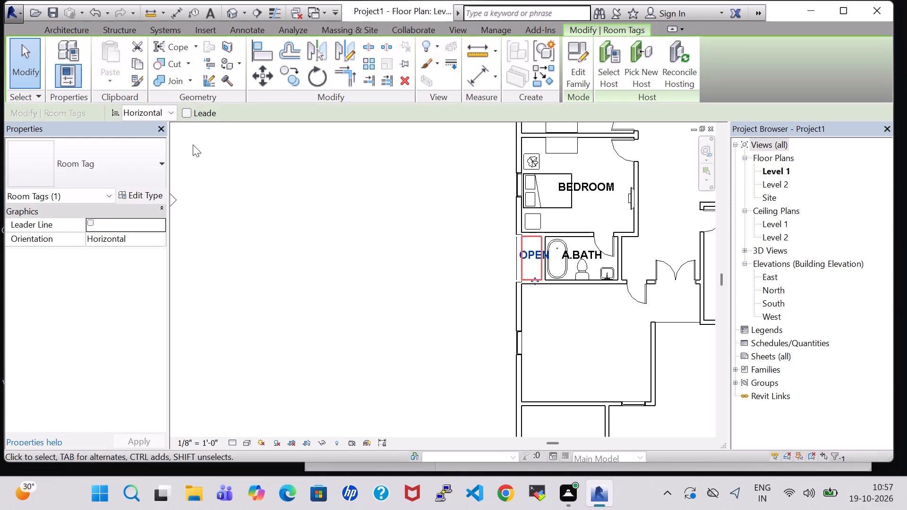
left_click(154, 115)
left_click(157, 135)
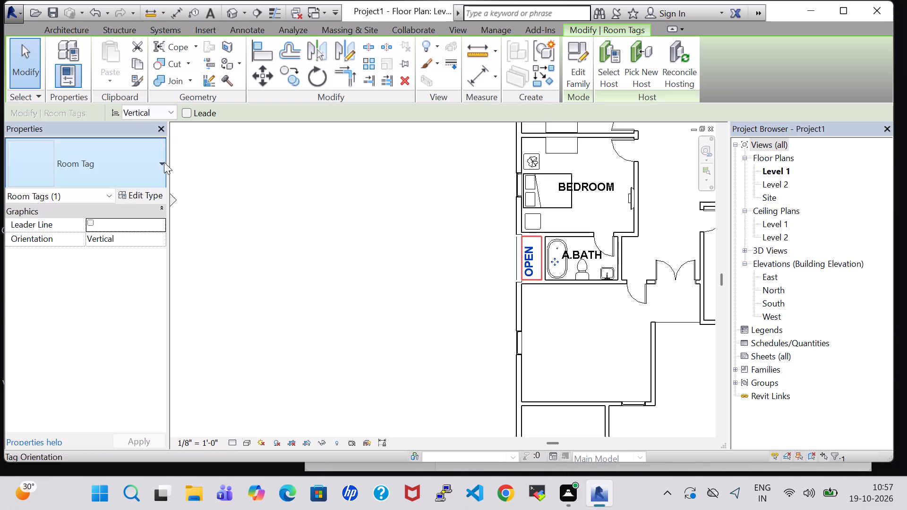
left_click(504, 318)
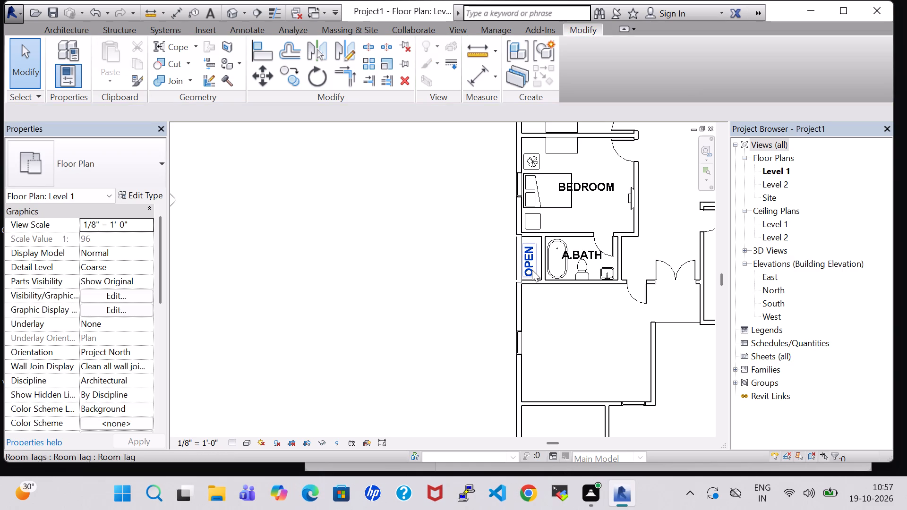
Nudge the vertical OPEN label slightly north and east, and the A.BATH label slightly west.
key("Up")
left_click(532, 270)
key("Up")
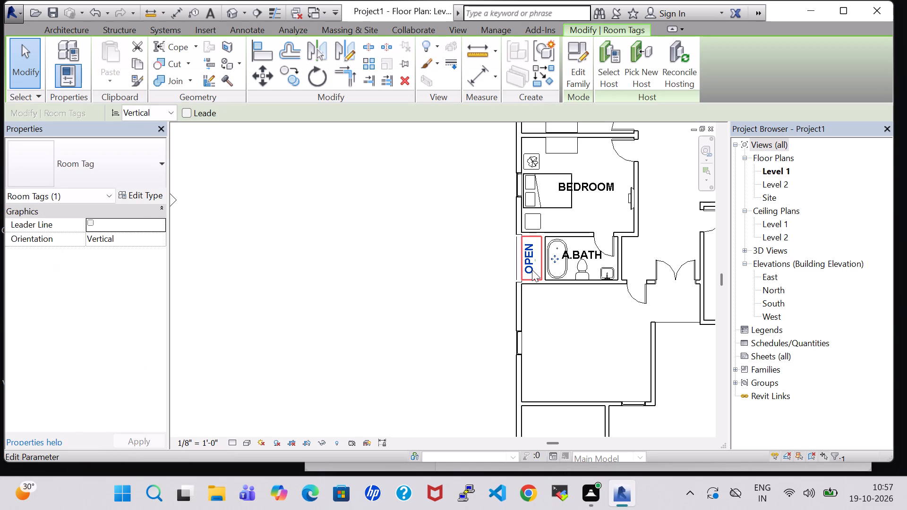
key("Right")
left_click(458, 274)
scroll(458, 274, "down", 1)
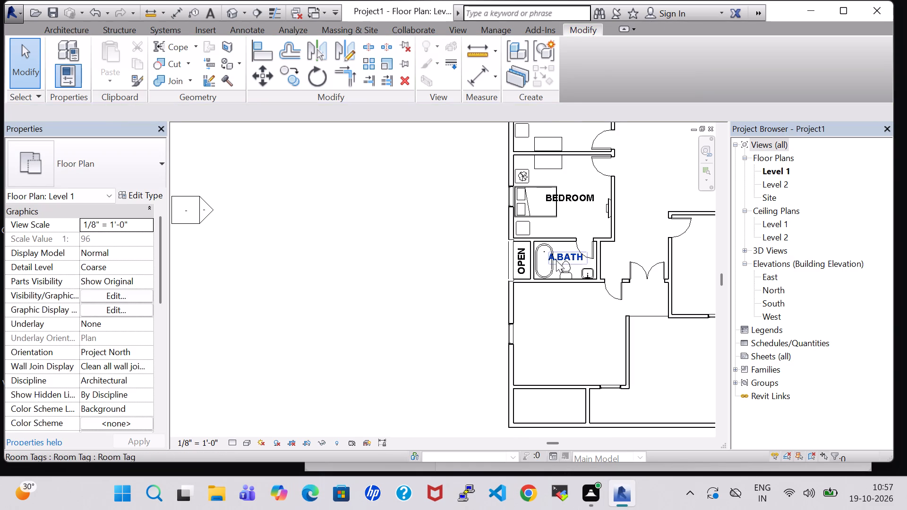
left_click(557, 260)
key("Left")
left_click(586, 320)
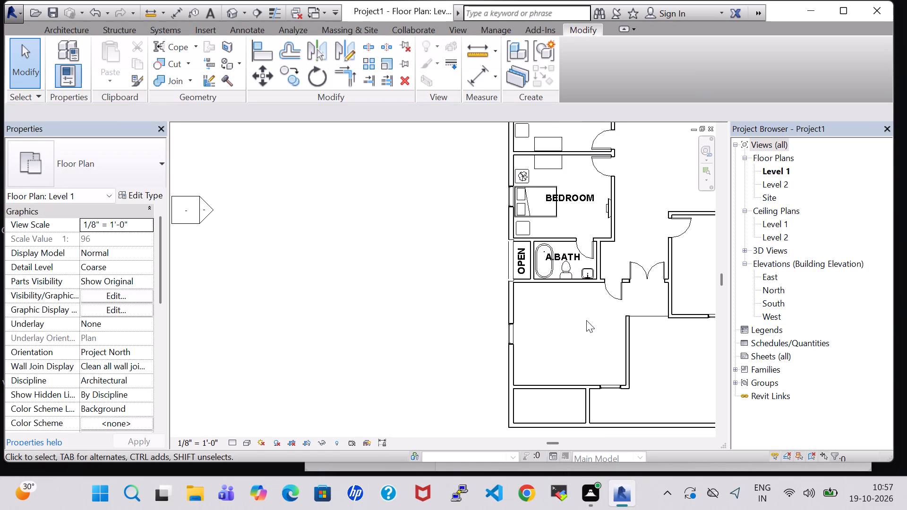
Rename the room label of the bathroom at the plan's northwest corner to A.BATH.
scroll(586, 320, "down", 2)
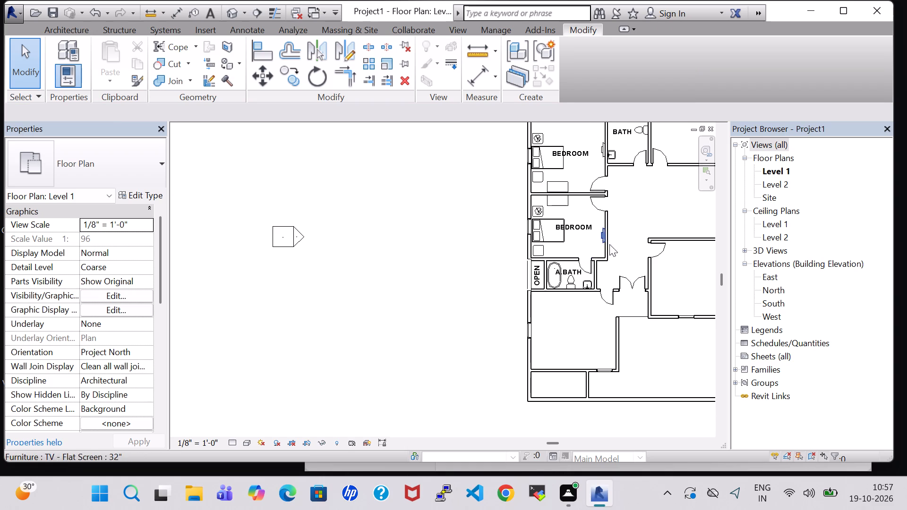
middle_click_drag(627, 225, 600, 330)
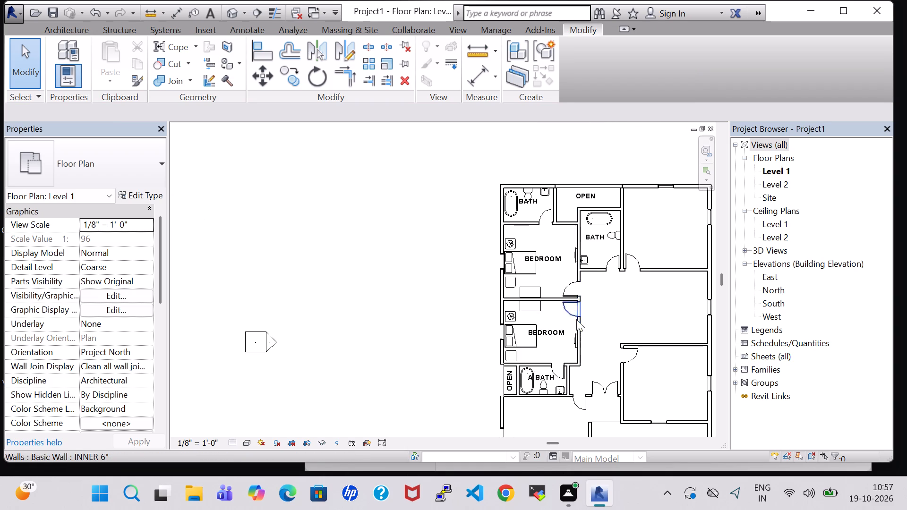
left_click(530, 197)
left_click(530, 197)
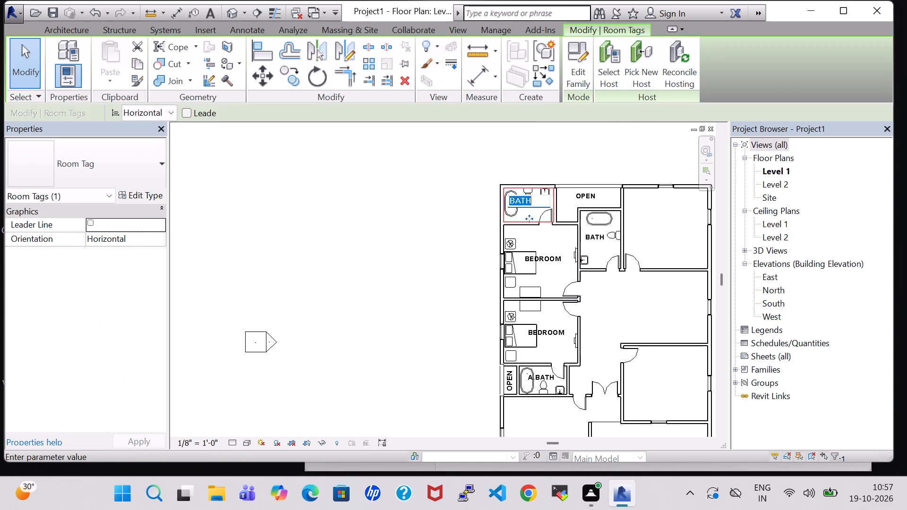
left_click(512, 199)
type("A.")
key("Return")
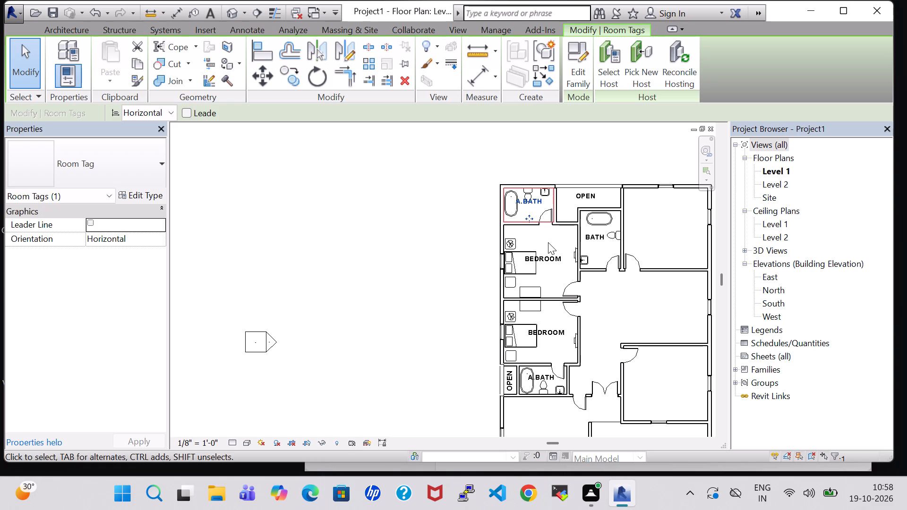
Rename the room label of the bathroom northeast of the upper bedroom, below the OPEN space, to C.BATH.
double_click(595, 240)
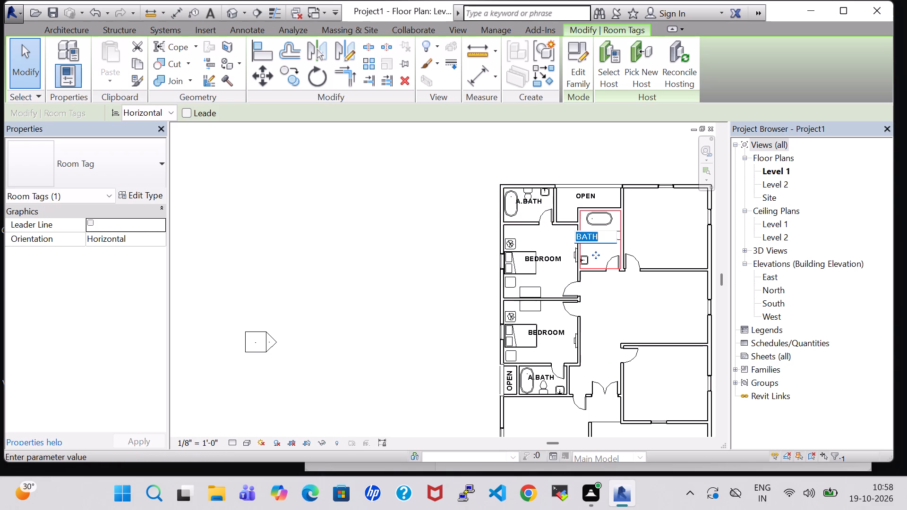
left_click(584, 238)
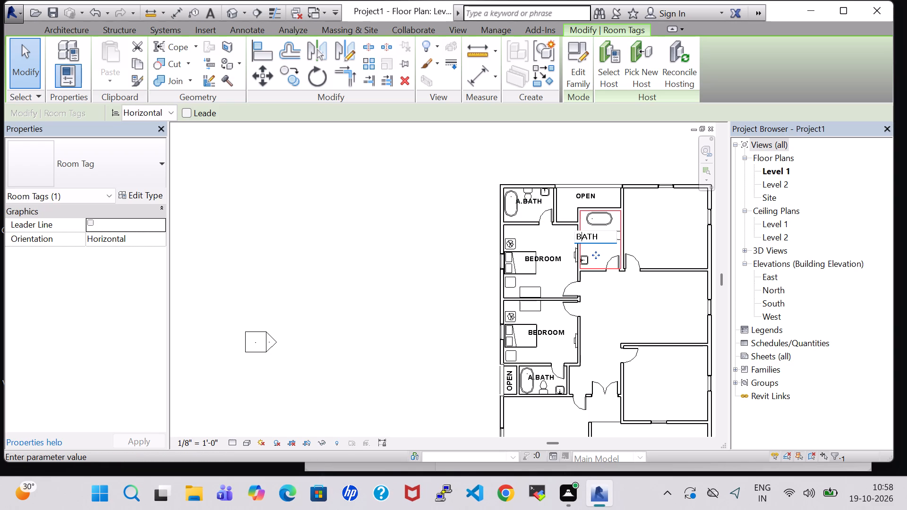
key("Left")
type("C.")
key("Return")
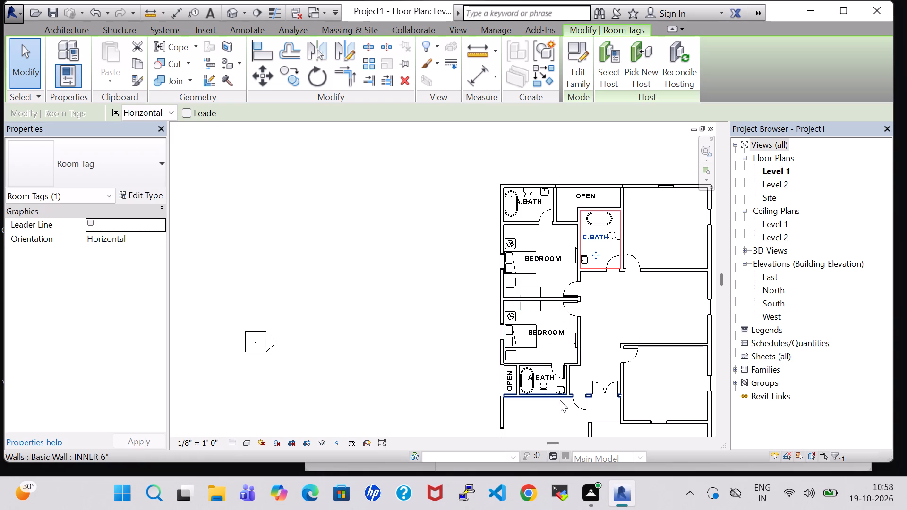
Load the Chair-Corbu.0001 family from the US Imperial Furniture Seating library as a component.
middle_click_drag(560, 402, 575, 328)
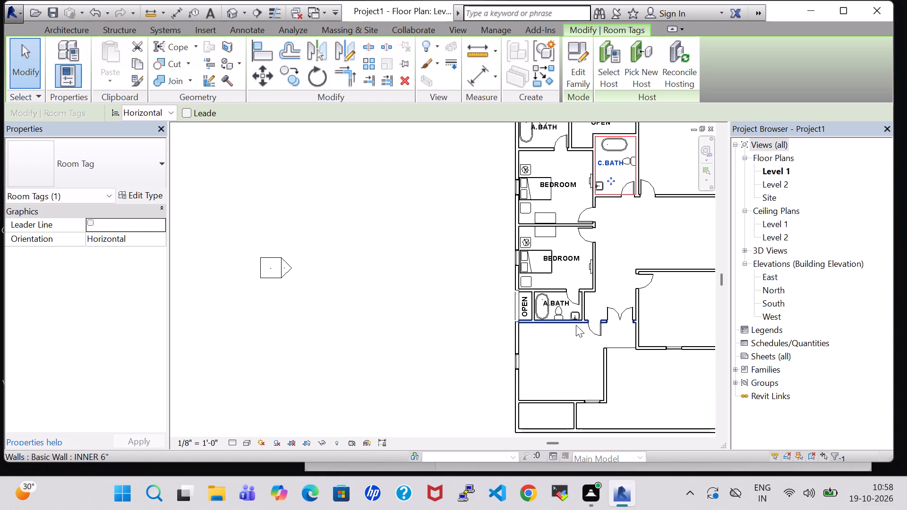
left_click(69, 35)
left_click(147, 61)
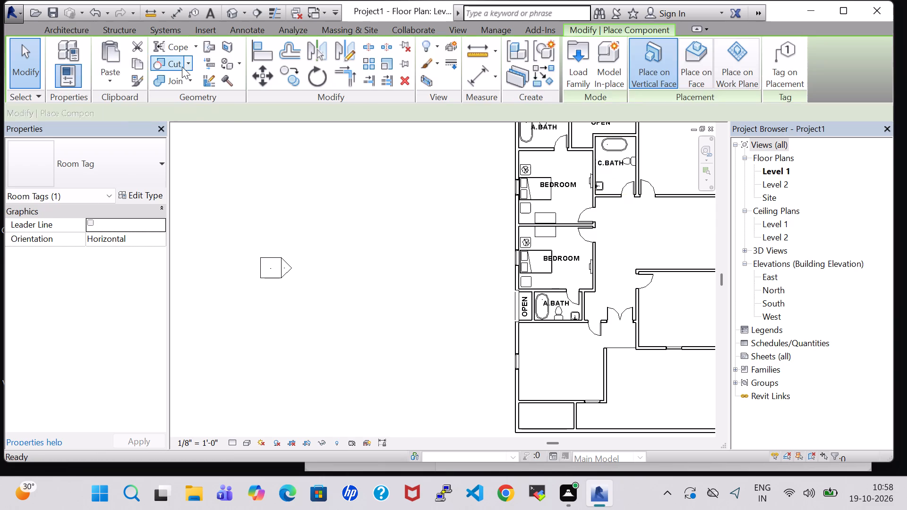
left_click(584, 64)
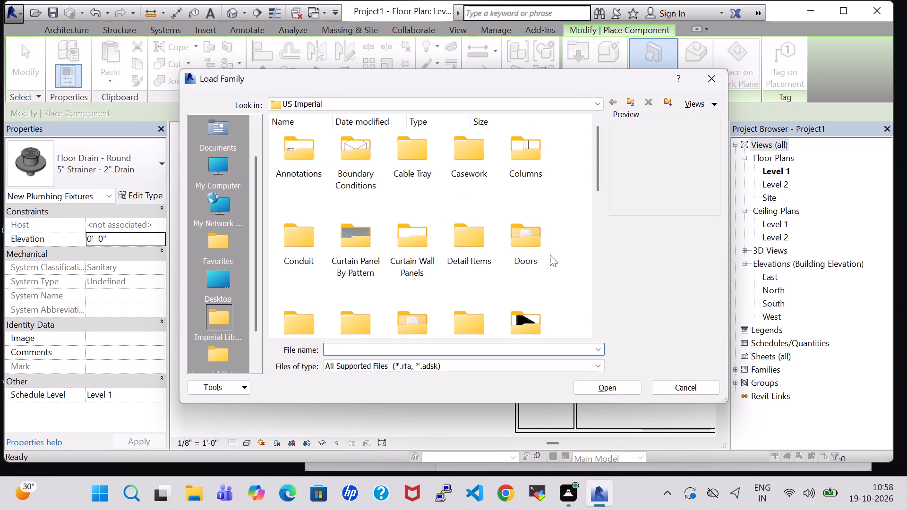
double_click(532, 315)
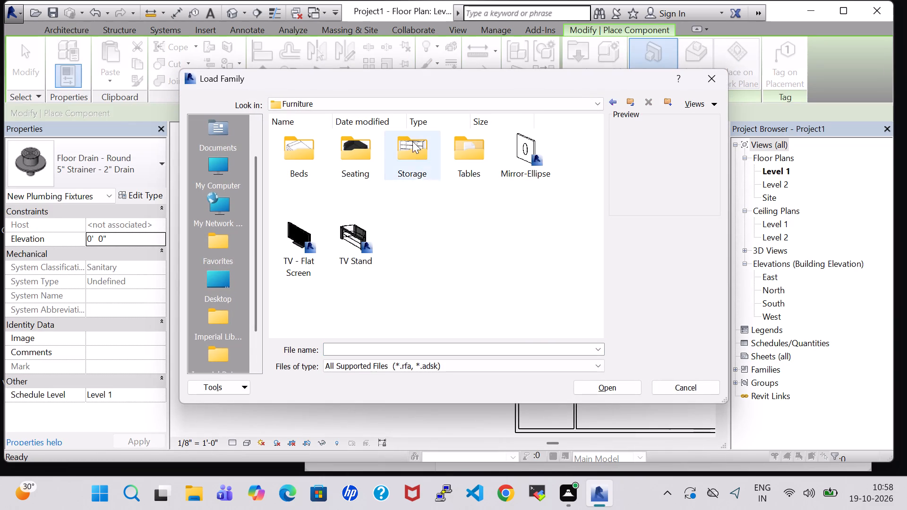
double_click(363, 143)
scroll(365, 144, "down", 1)
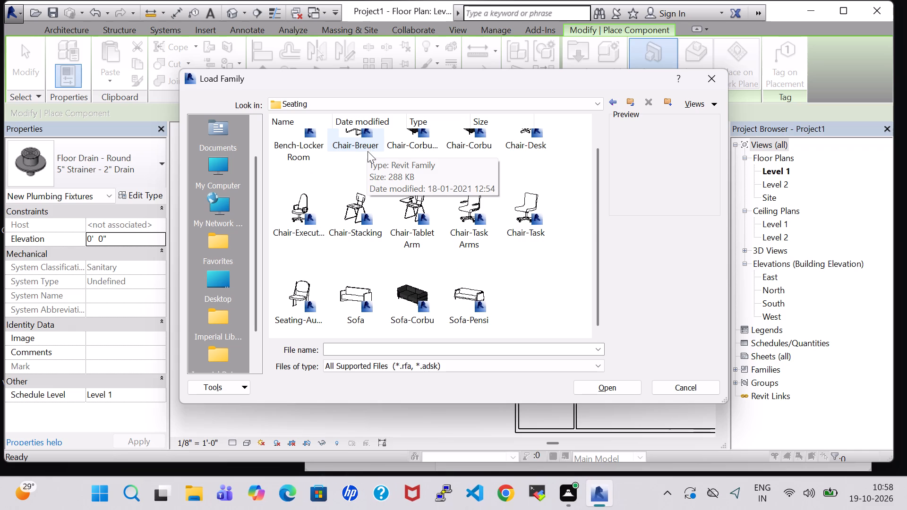
left_click(404, 279)
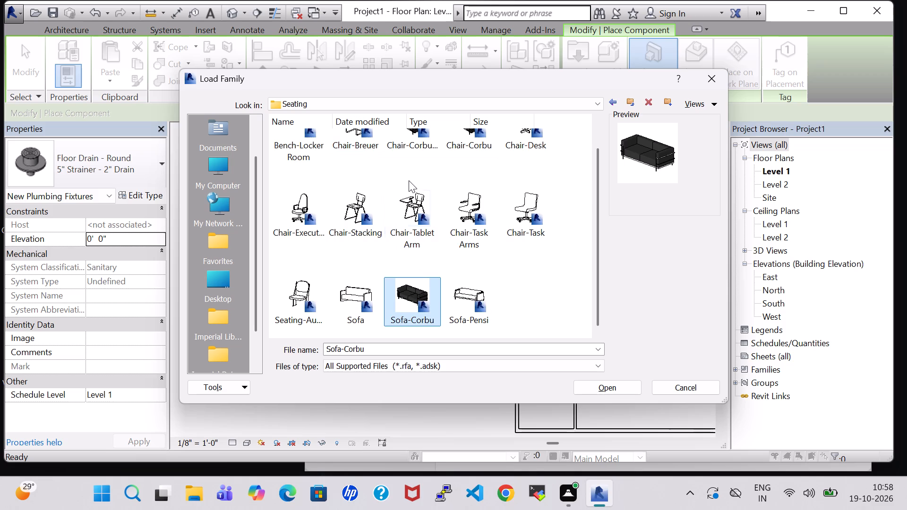
scroll(409, 180, "up", 2)
left_click(409, 167)
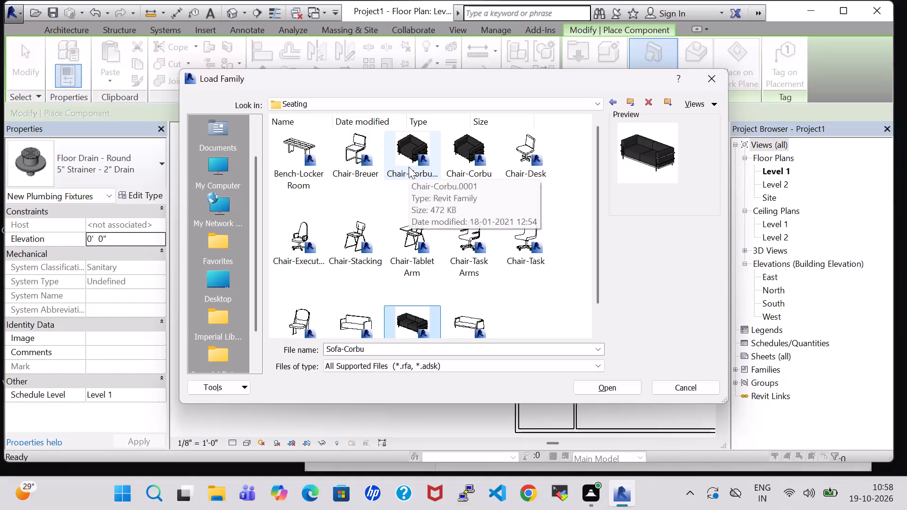
left_click(589, 389)
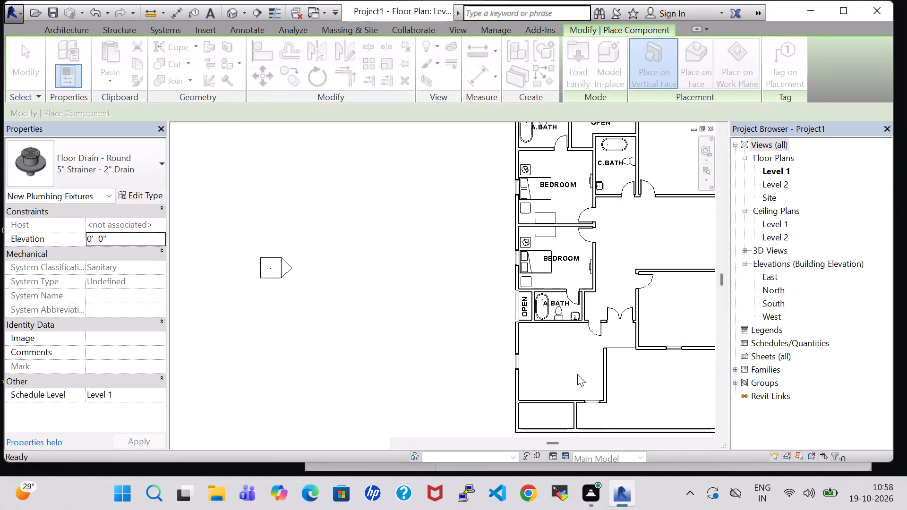
Place four Chair-Corbu.0001 chairs in the room south of A.BATH: two along the south wall, one each near the east and west walls, facing inward.
key("space")
key("space")
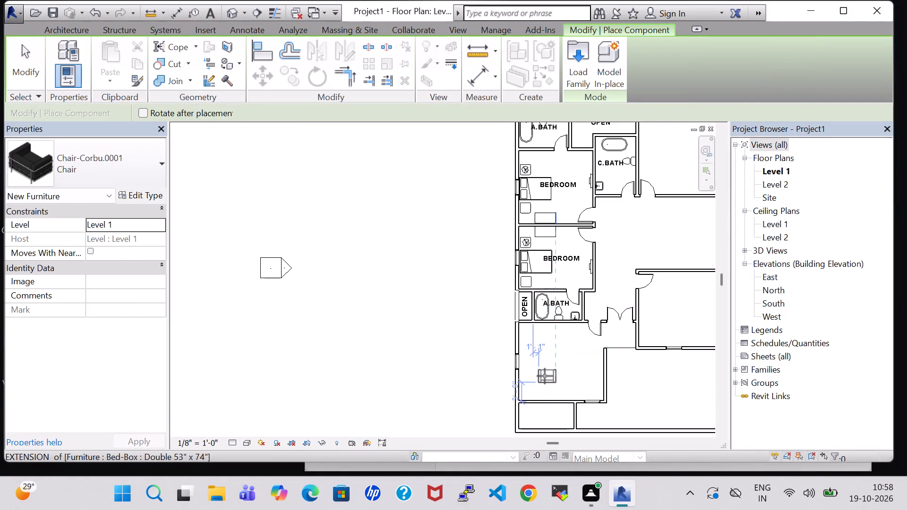
scroll(545, 376, "up", 4)
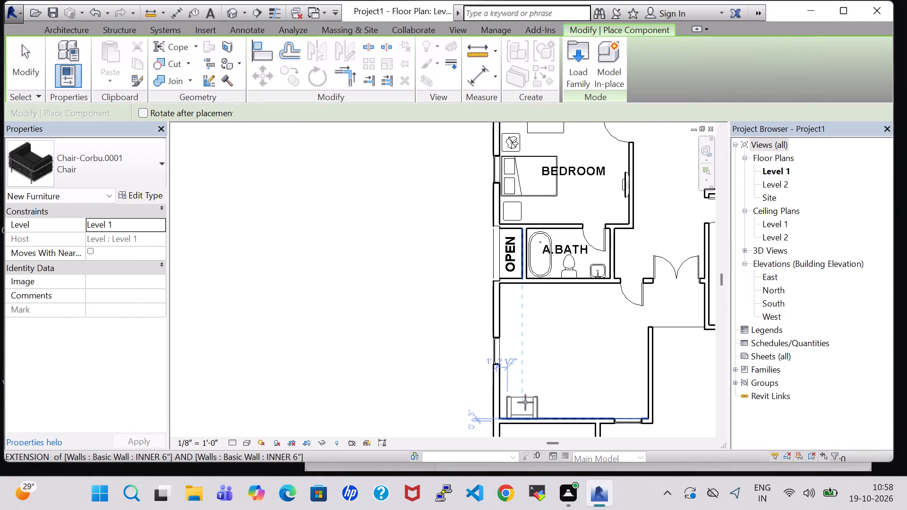
left_click(529, 402)
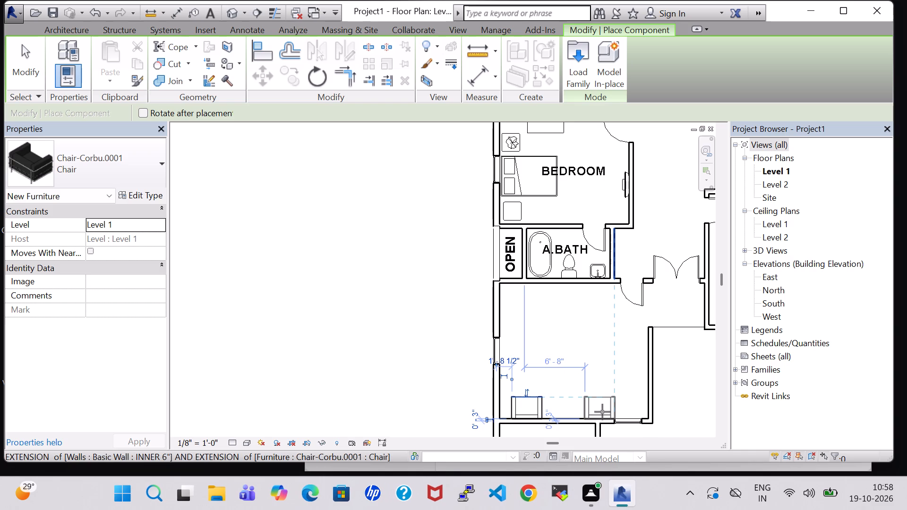
left_click(602, 412)
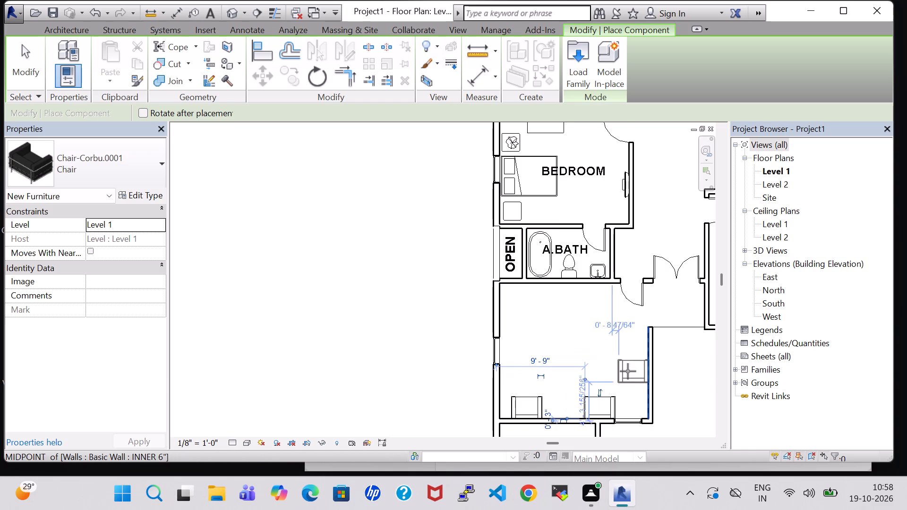
key("space")
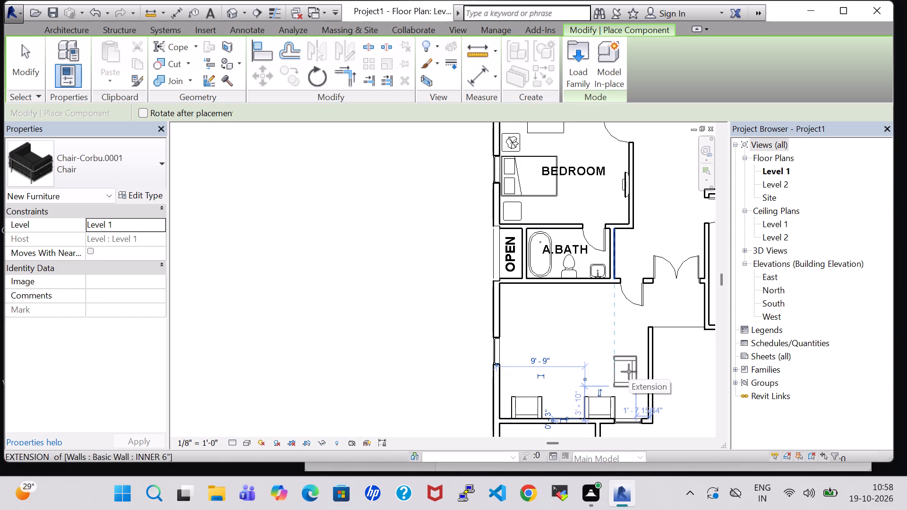
left_click(629, 372)
key("space")
key("space")
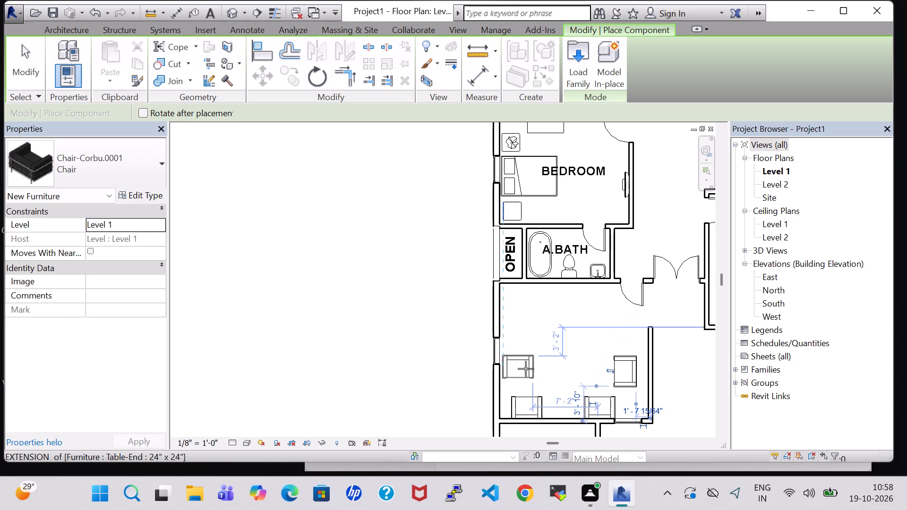
key("space")
left_click(526, 370)
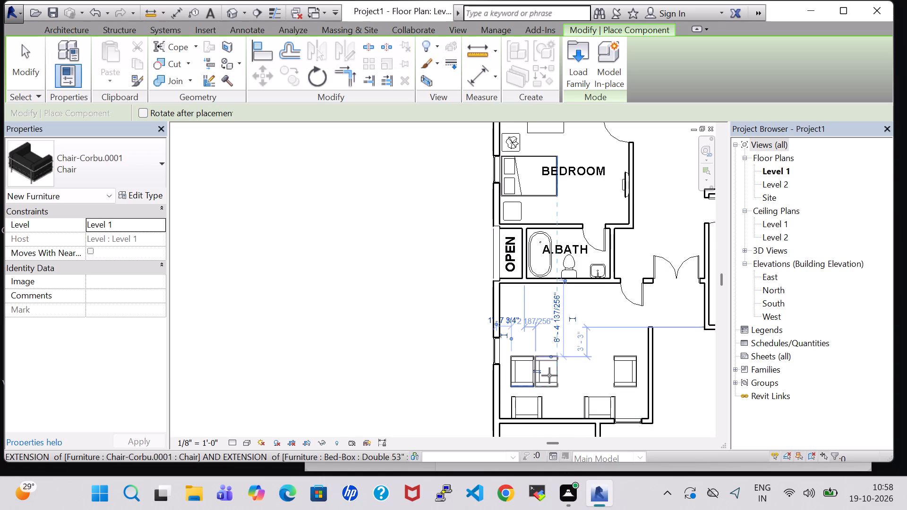
key("Escape")
key("Escape")
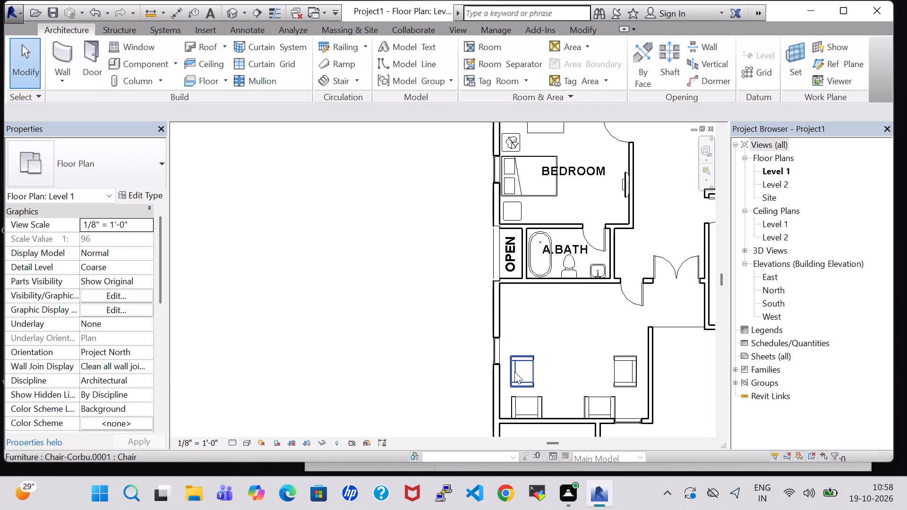
Nudge the west chair to about 0'-7 3/4" off the west wall, and the southwest chair slightly north and east to about 3'-4 1/2".
left_click(514, 372)
key("Left")
key("Left")
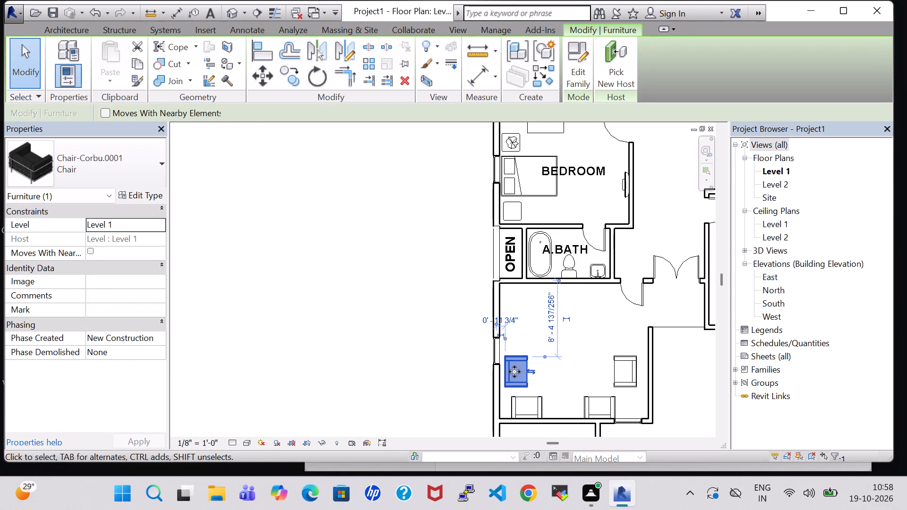
key("Left")
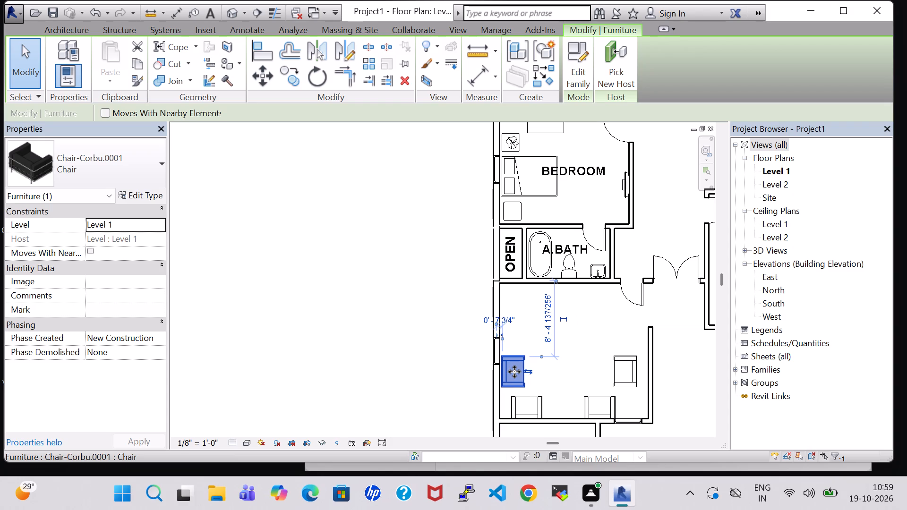
left_click(533, 404)
key("Up")
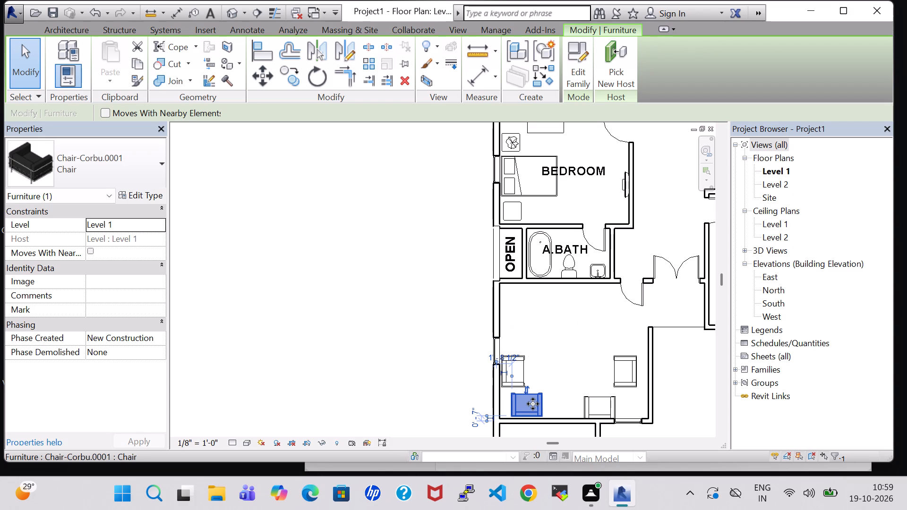
key("Right")
key("Right")
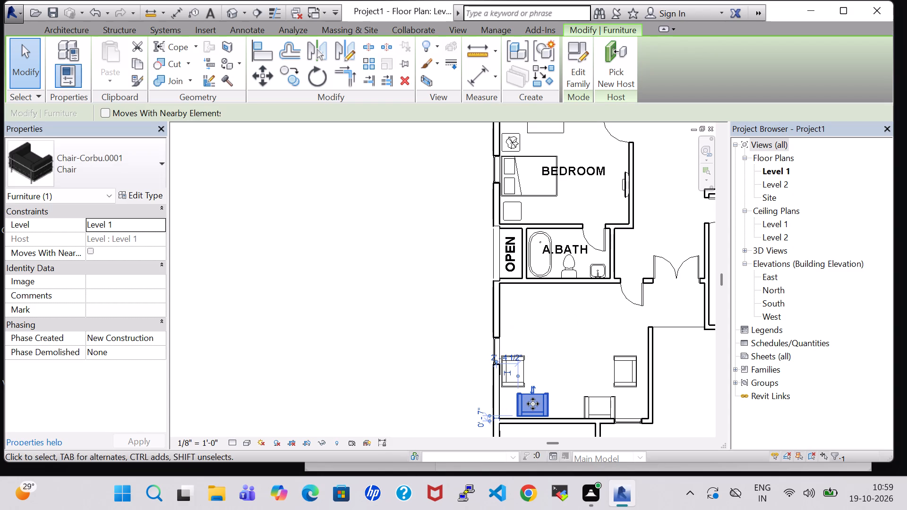
key("Right")
key("Right")
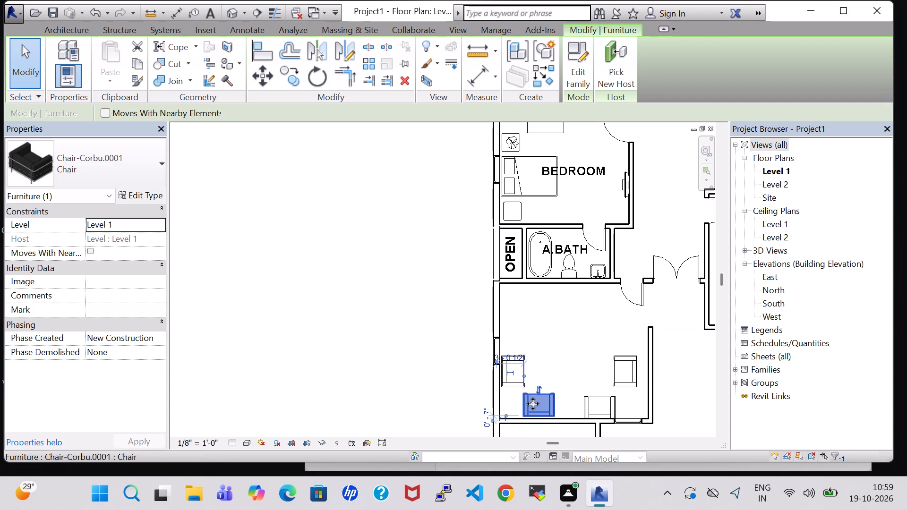
key("Right")
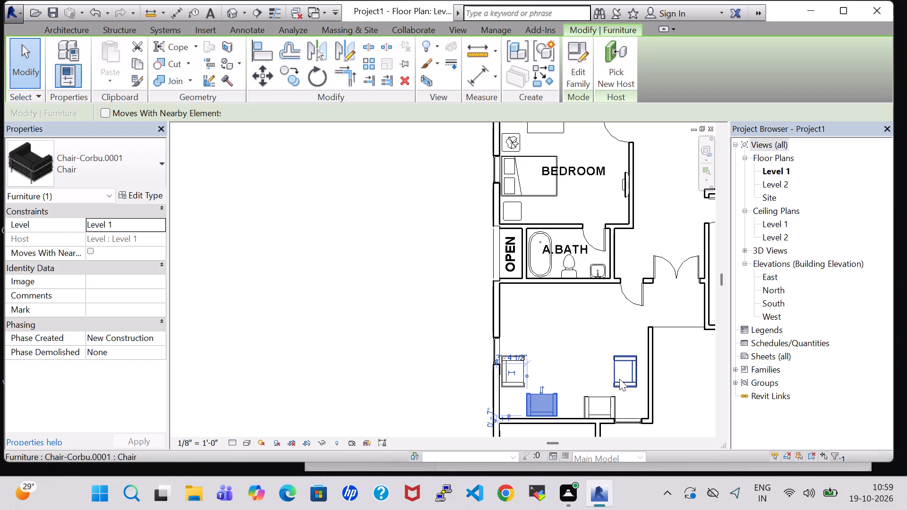
Nudge the east chair east until it sits close to the east wall, and shift the southeast chair slightly east.
left_click(625, 372)
key("Right")
key("Right")
key("Right")
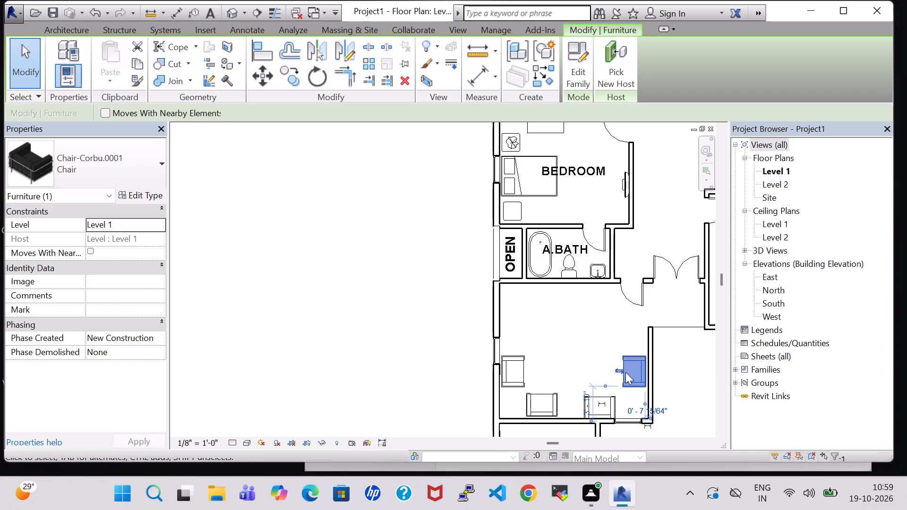
left_click(599, 405)
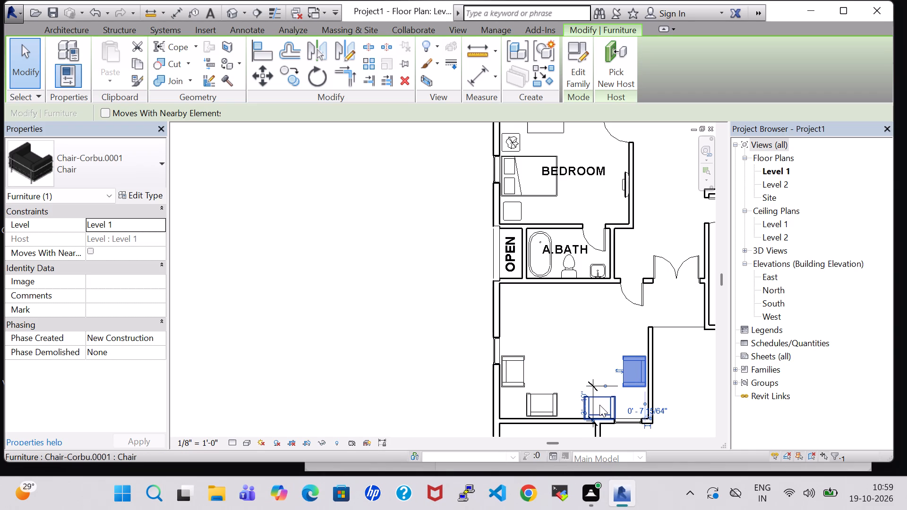
key("Right")
key("Left")
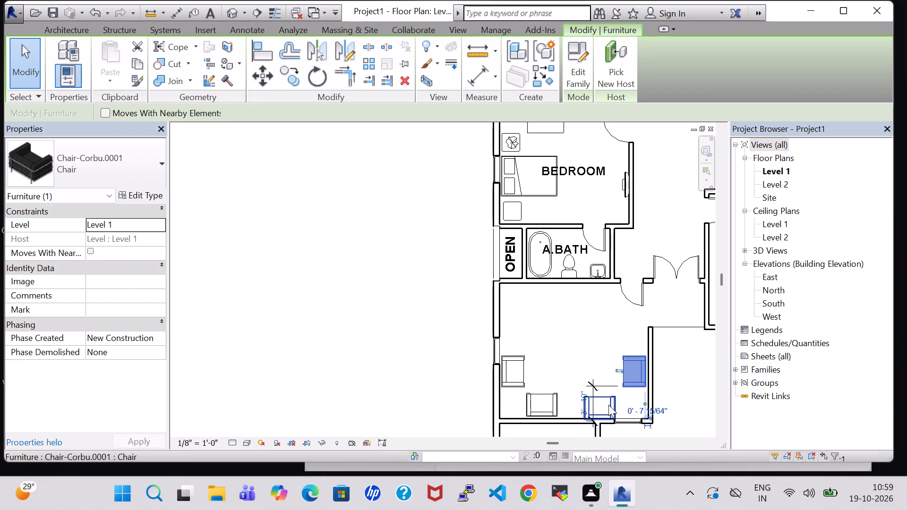
left_click(609, 405)
key("Right")
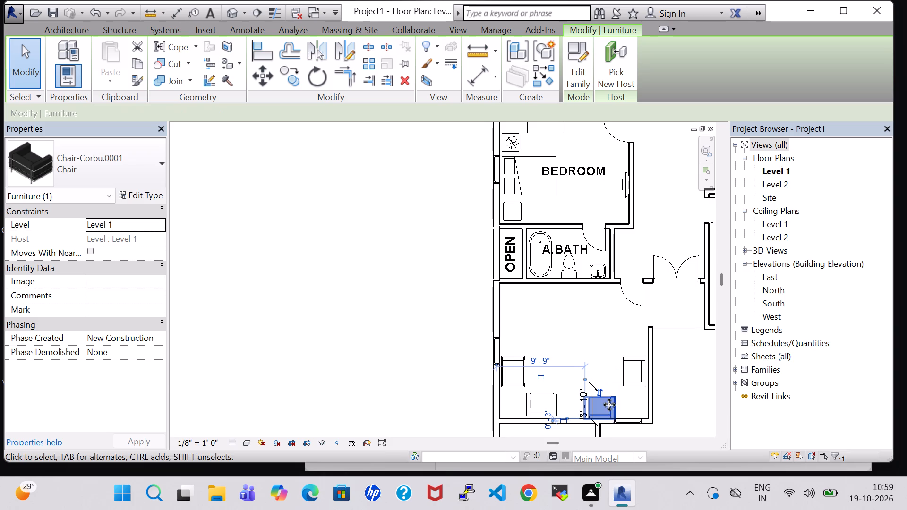
key("Right")
Nudge the east and west chairs south by three increments each, keeping them level with each other across the room.
left_click(631, 381)
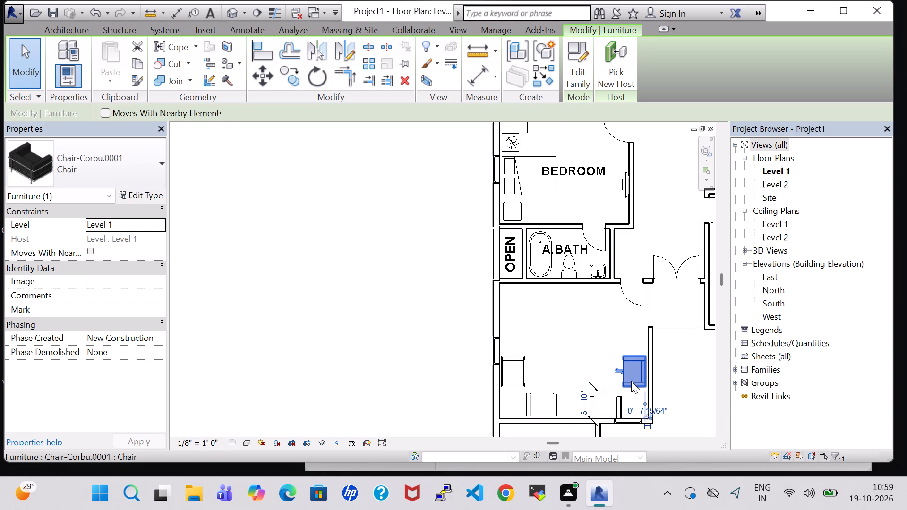
key("Right")
key("Left")
key("Down")
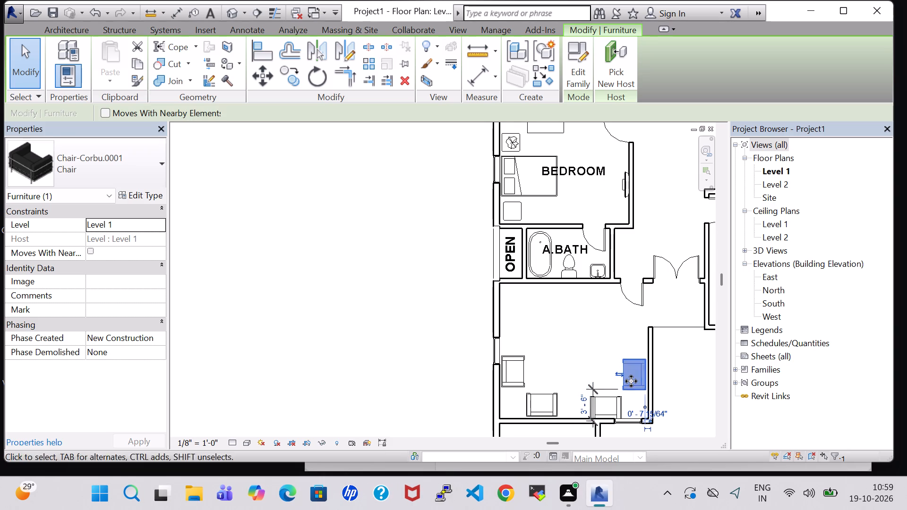
key("Down")
key("Down")
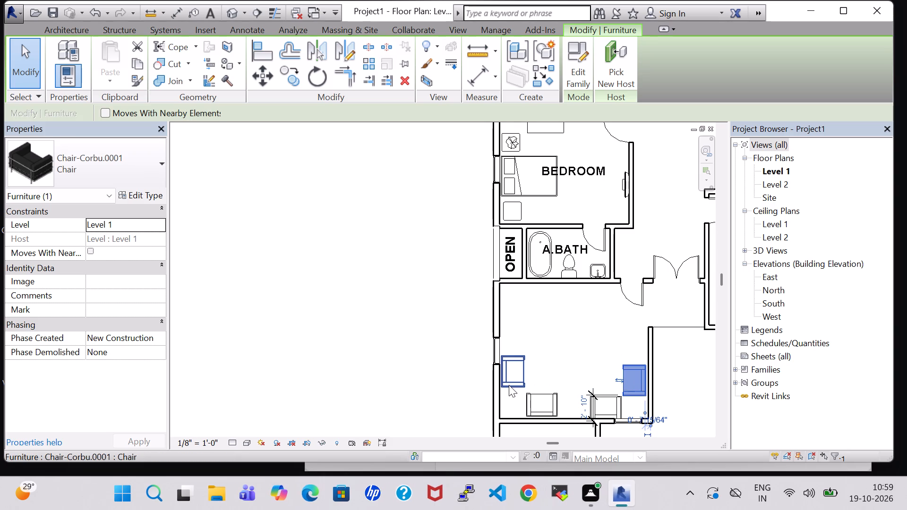
left_click(509, 385)
key("Down")
key("Down")
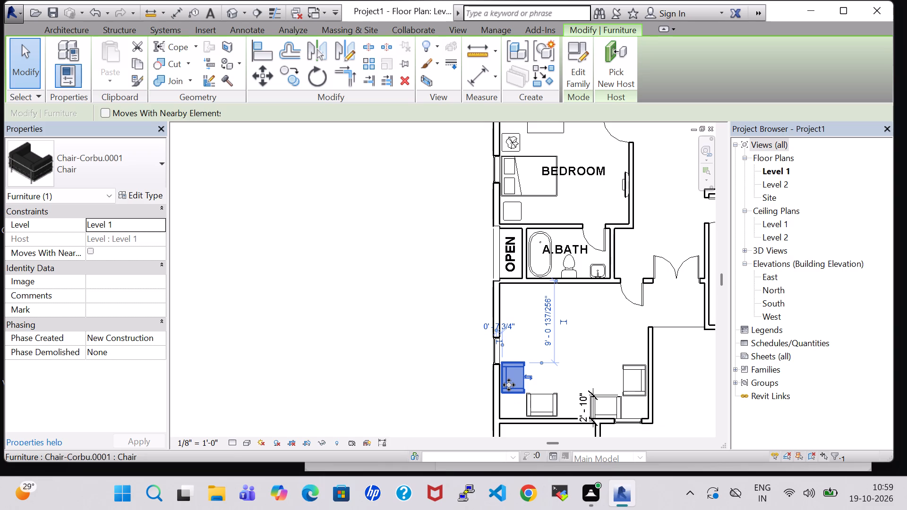
key("Down")
left_click(613, 343)
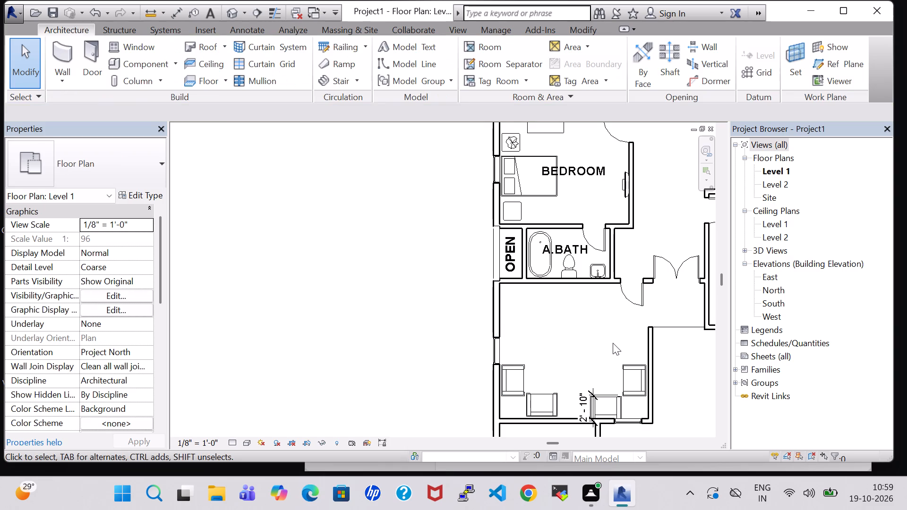
Delete the linear dimension beside the southeast chair.
scroll(603, 356, "up", 2)
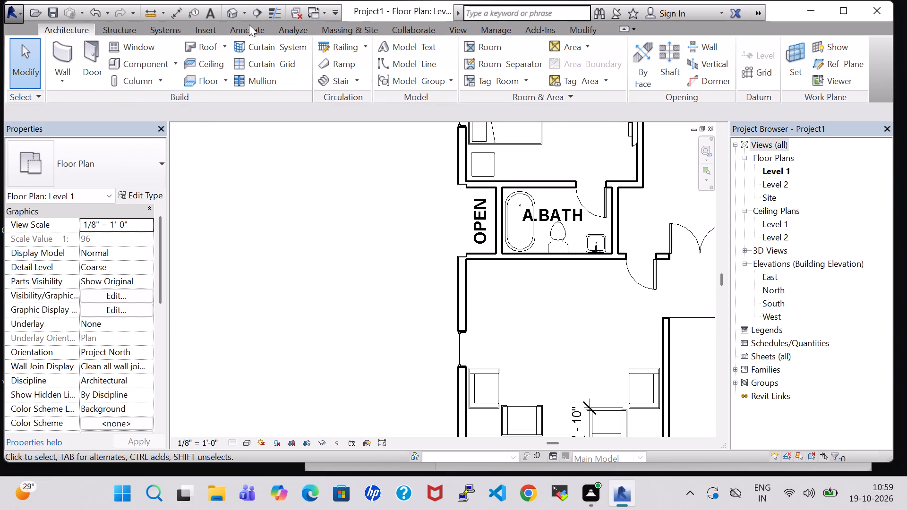
middle_click_drag(548, 348, 549, 247)
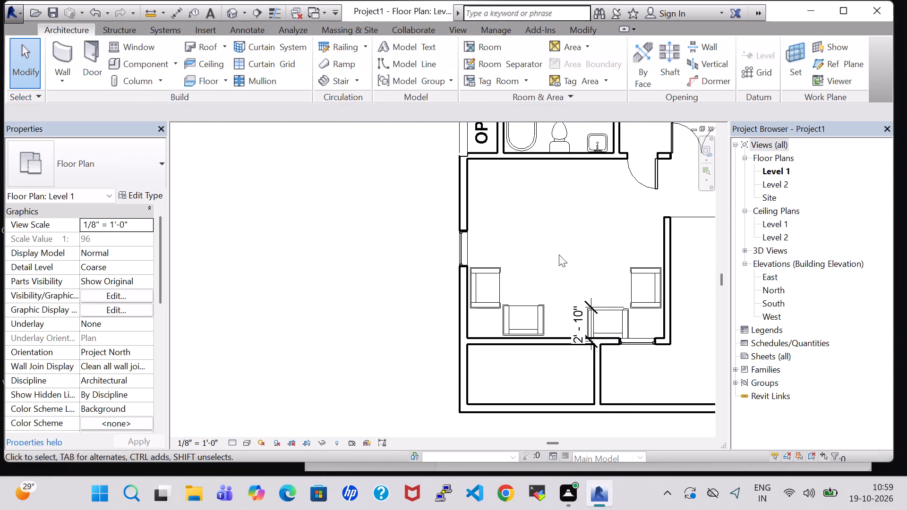
left_click(584, 299)
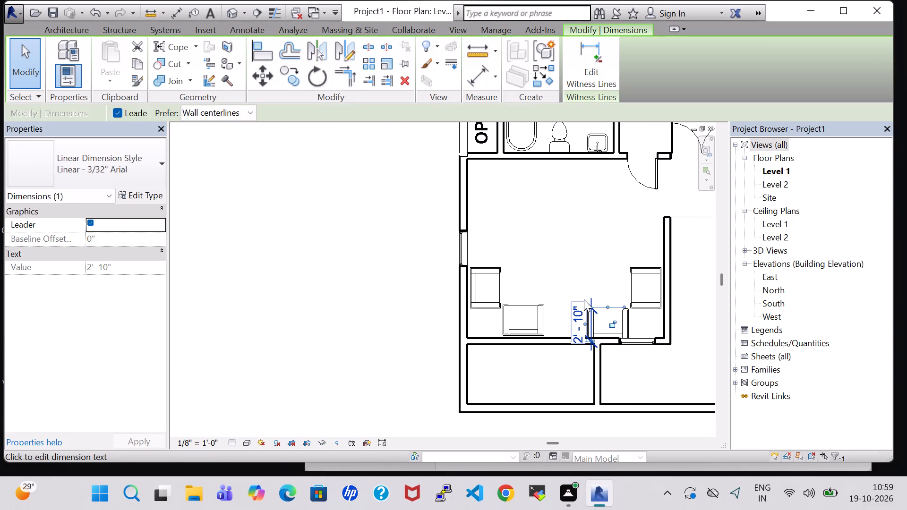
key("Delete")
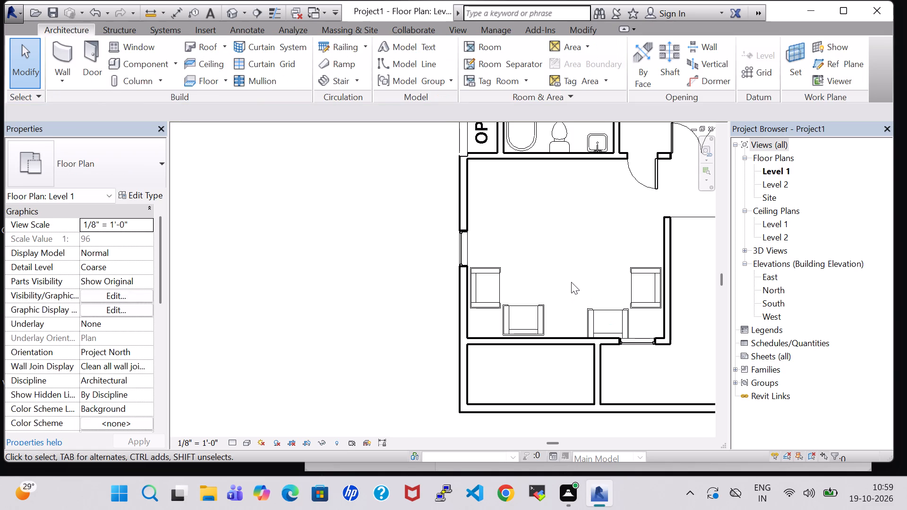
Using the bedroom's Table-End 24" x 24" as the source, place matching end tables in the sitting room's southwest and southeast corners between the chairs.
scroll(571, 282, "down", 2)
middle_click_drag(566, 218, 569, 289)
scroll(566, 271, "down", 1)
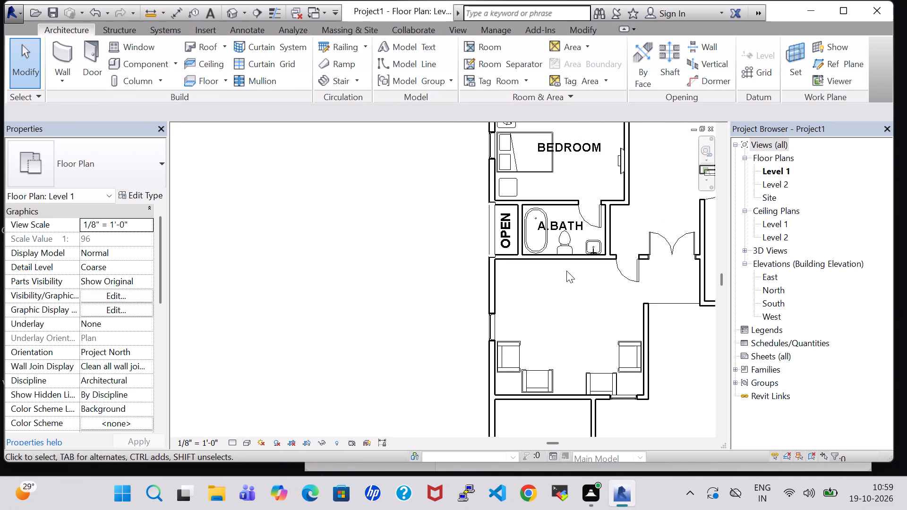
scroll(566, 271, "down", 1)
left_click(528, 208)
right_click(528, 208)
left_click(609, 253)
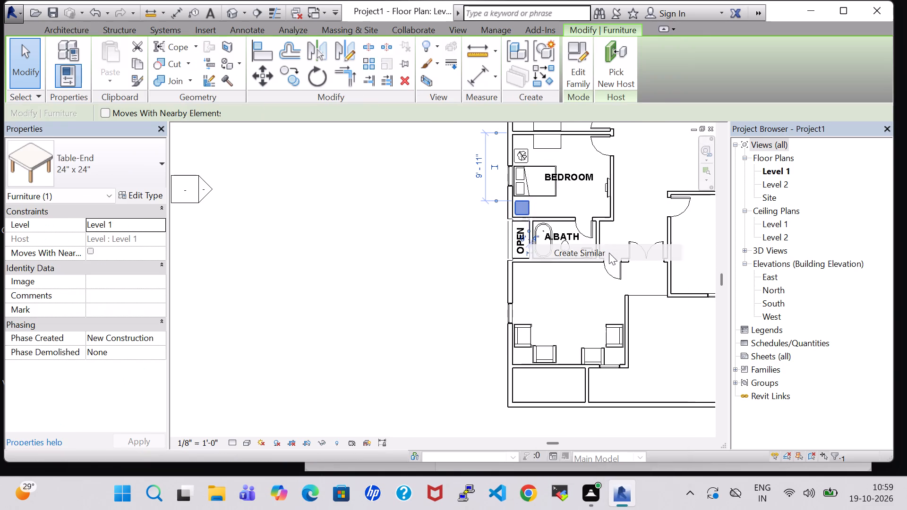
scroll(528, 352, "up", 6)
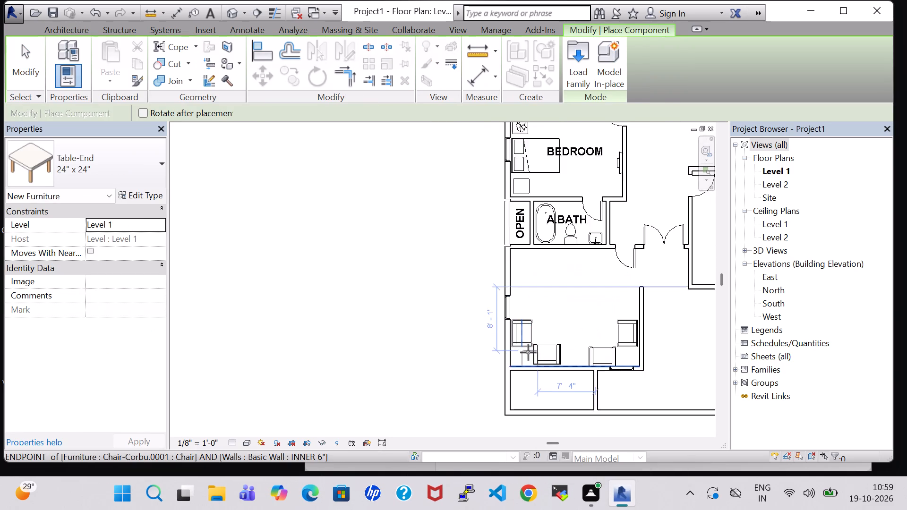
scroll(528, 352, "up", 3)
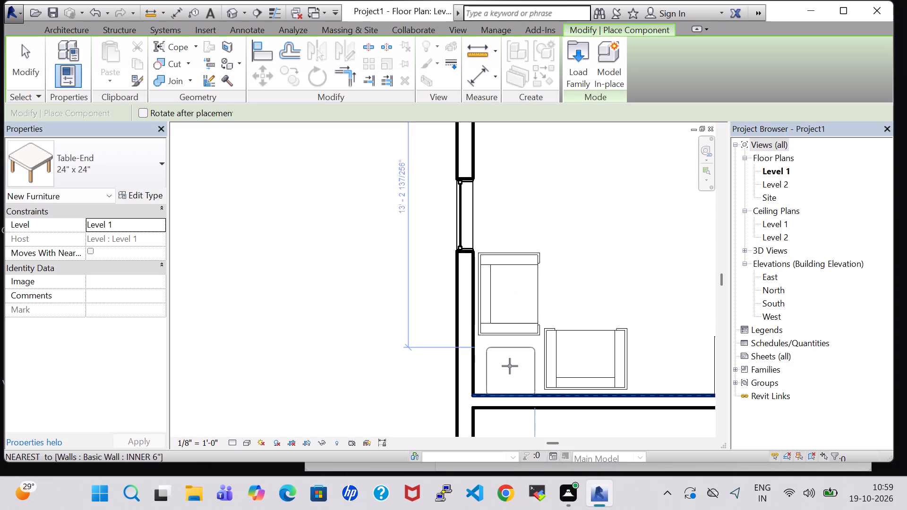
left_click(507, 365)
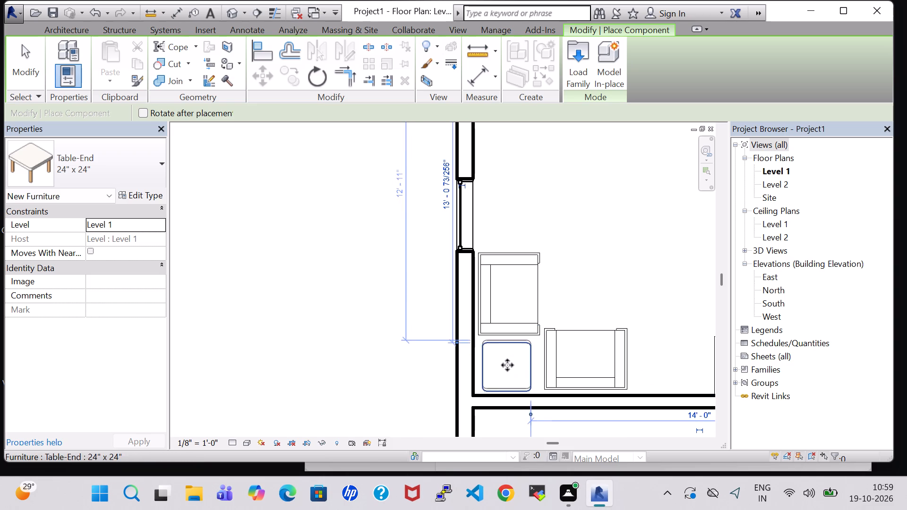
middle_click_drag(539, 362, 335, 359)
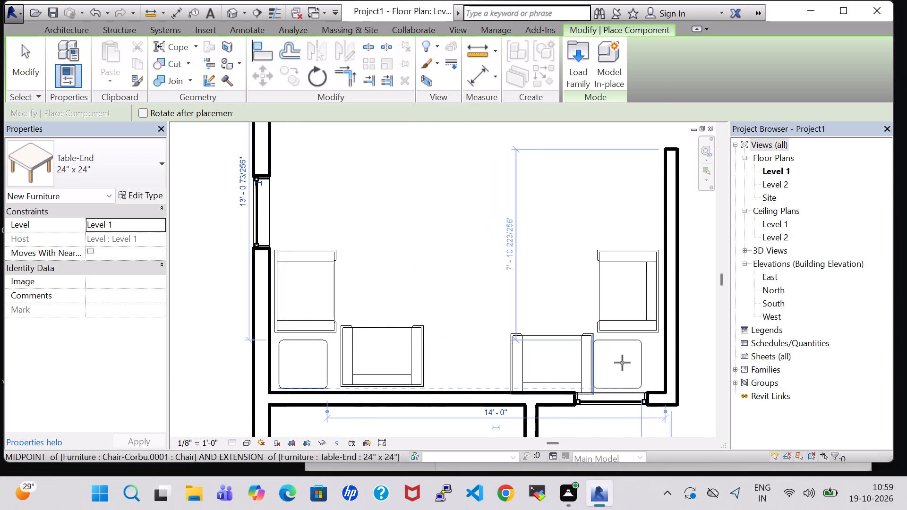
left_click(629, 363)
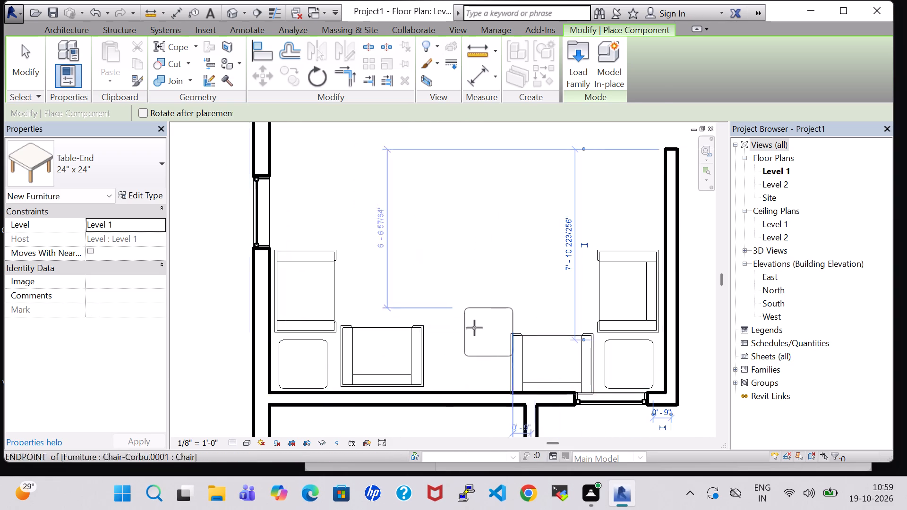
key("Escape")
key("Escape")
Save the project as Project64 in the work folder on the Desktop.
left_click(137, 67)
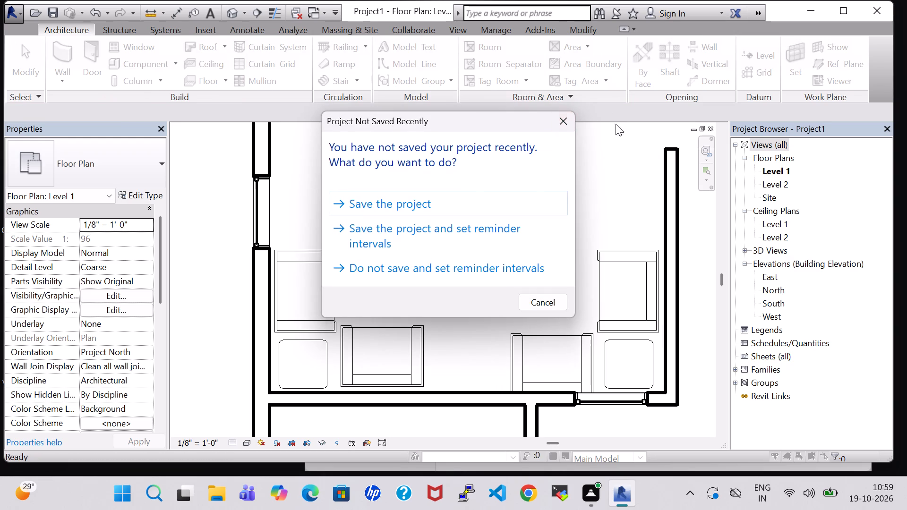
left_click(418, 193)
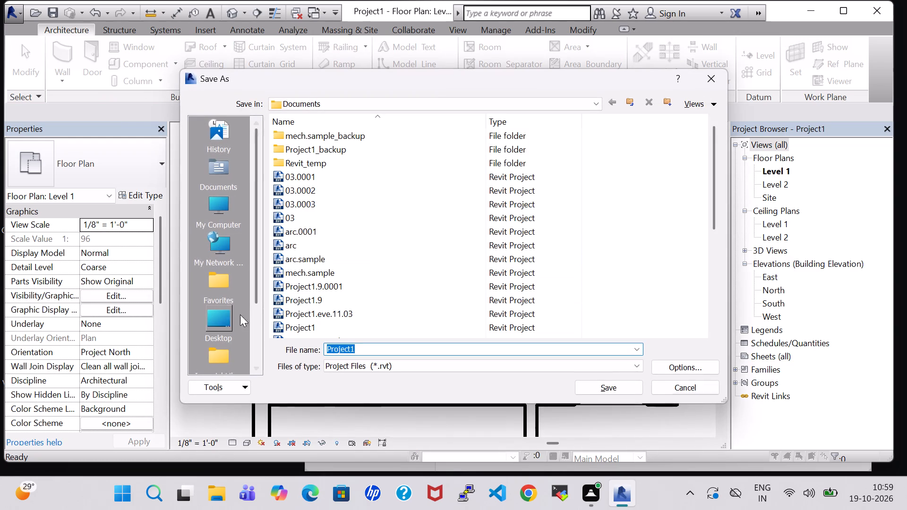
left_click(227, 319)
scroll(459, 280, "down", 2)
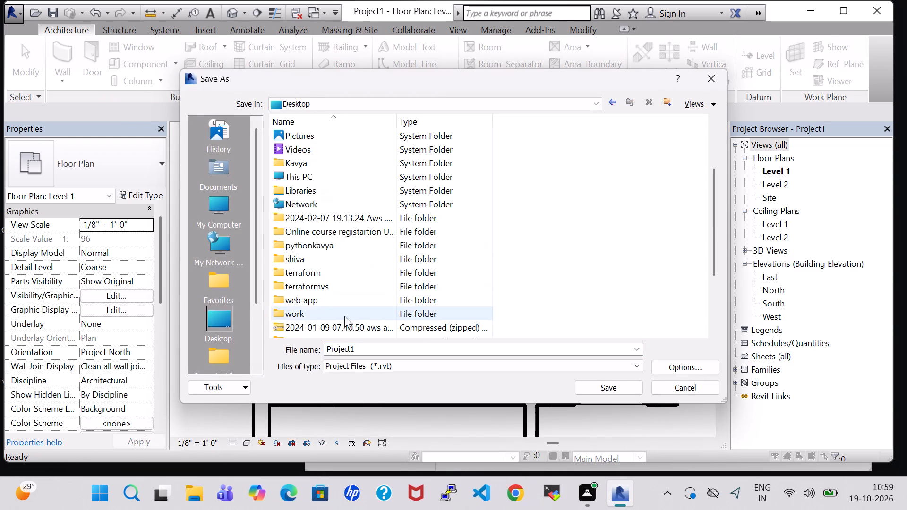
double_click(338, 308)
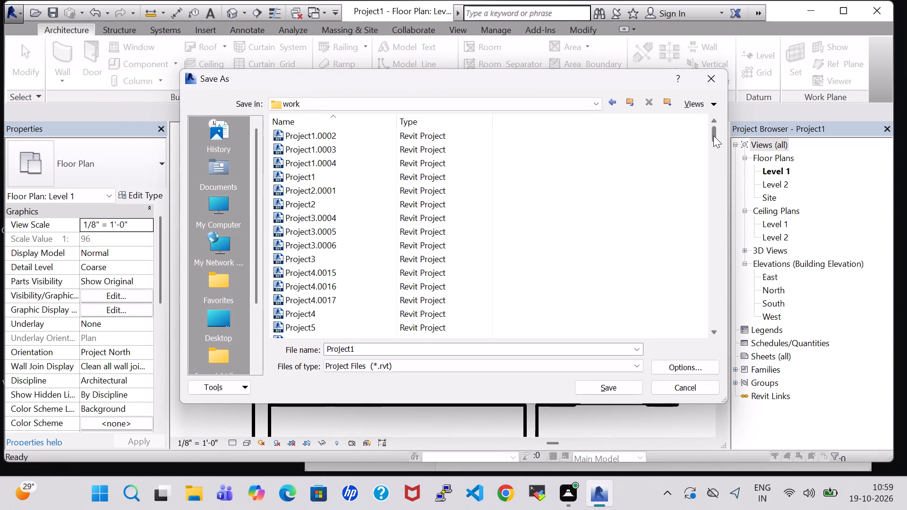
left_click_drag(713, 136, 740, 352)
double_click(376, 348)
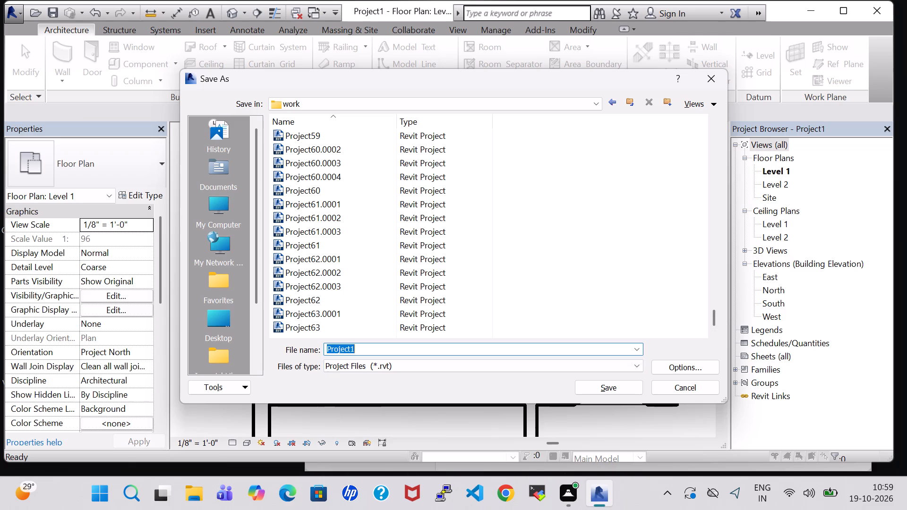
left_click(362, 346)
key("BackSpace")
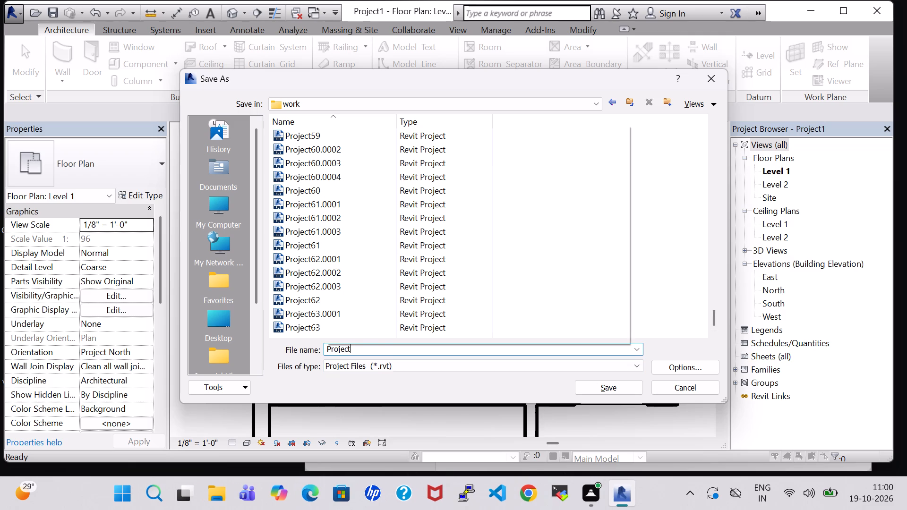
type("64")
left_click(608, 389)
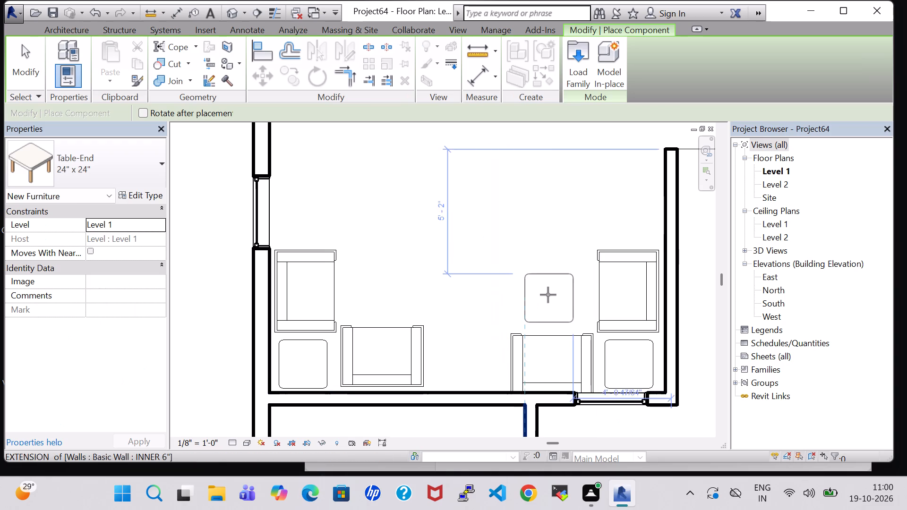
Load the Table-Coffee family from the library's Furniture Tables folder as a component.
key("Escape")
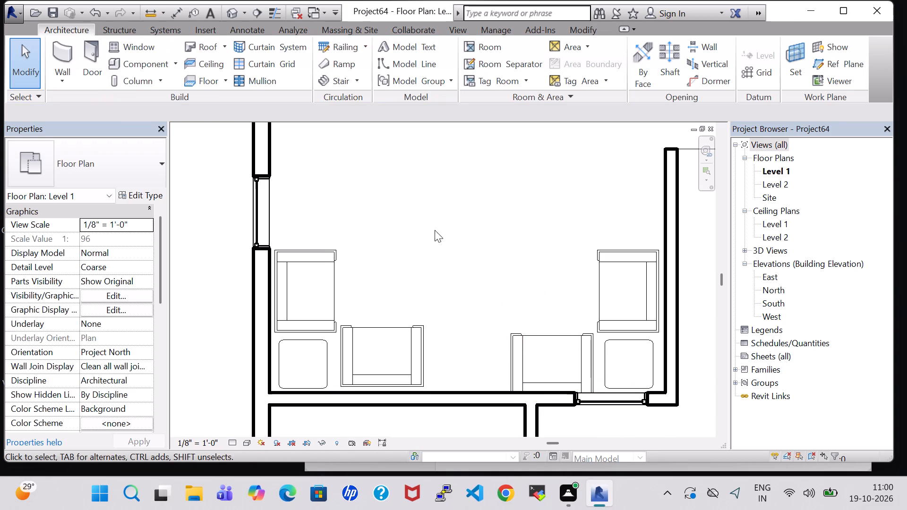
left_click(155, 77)
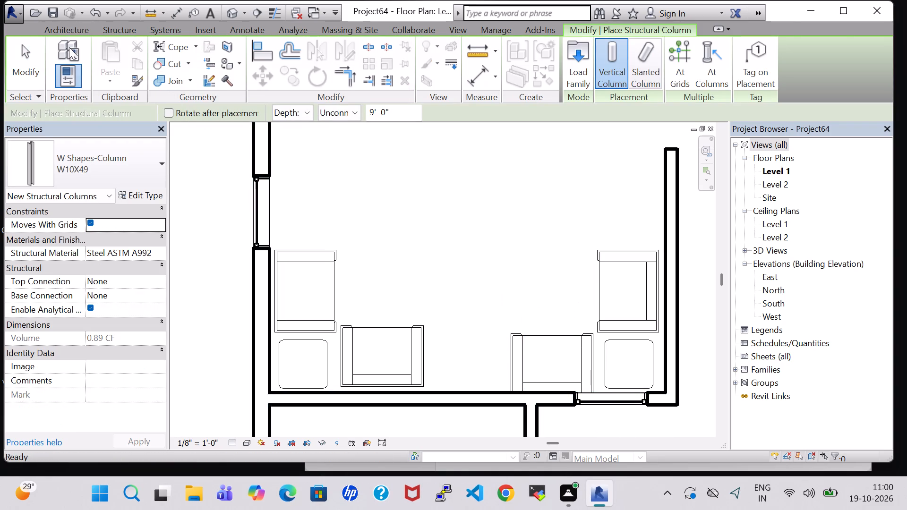
left_click(65, 34)
left_click(139, 63)
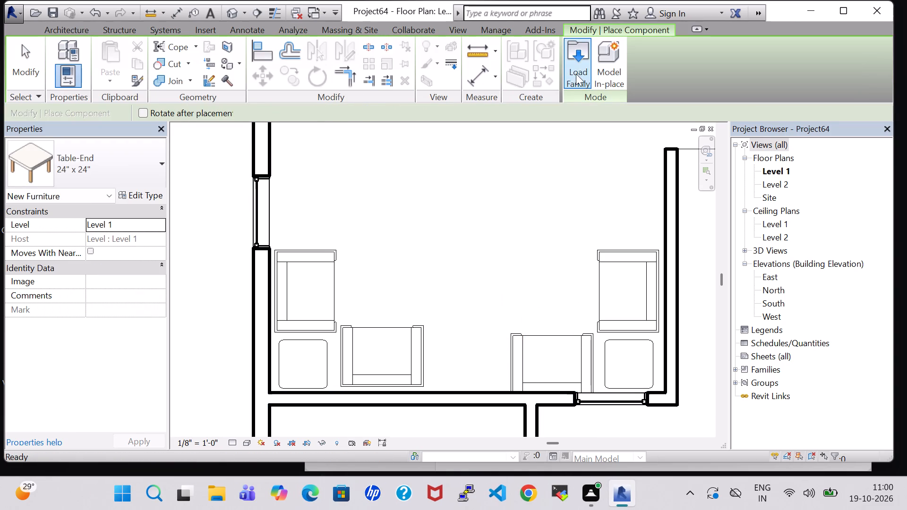
left_click(576, 74)
double_click(538, 311)
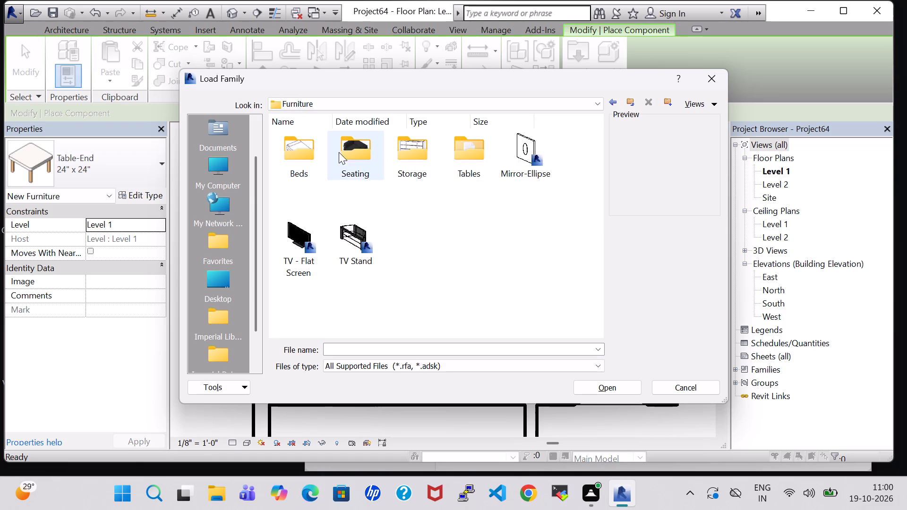
double_click(472, 161)
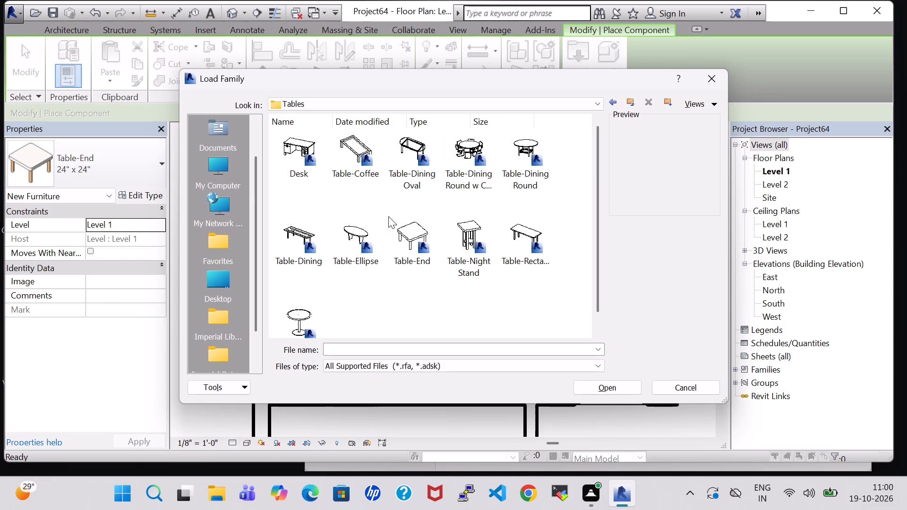
left_click(351, 161)
left_click(630, 384)
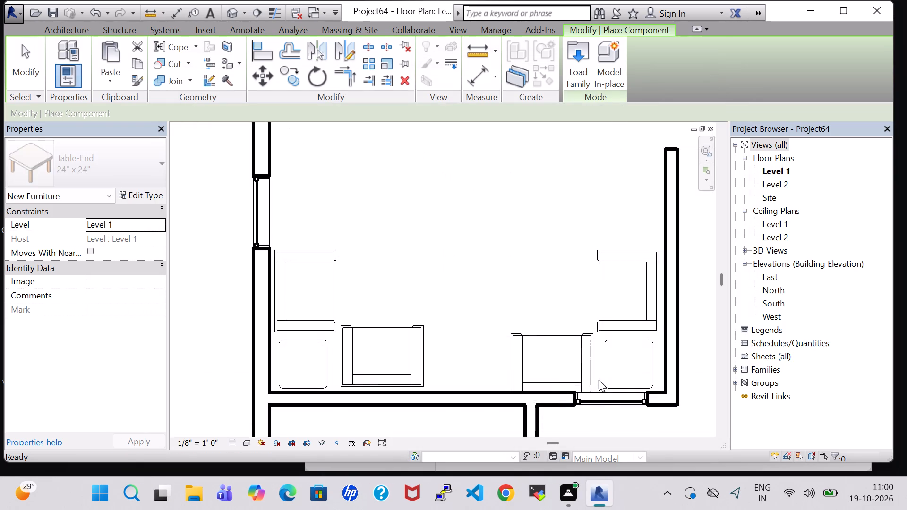
Place one Table-Coffee 24" x 24" x 24" between the two chairs along the sitting room's south wall.
left_click(473, 360)
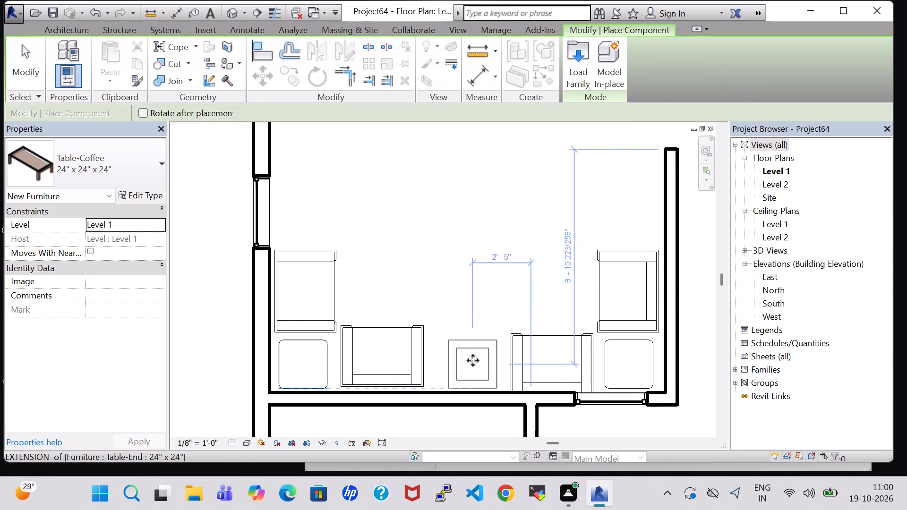
key("Escape")
key("Escape")
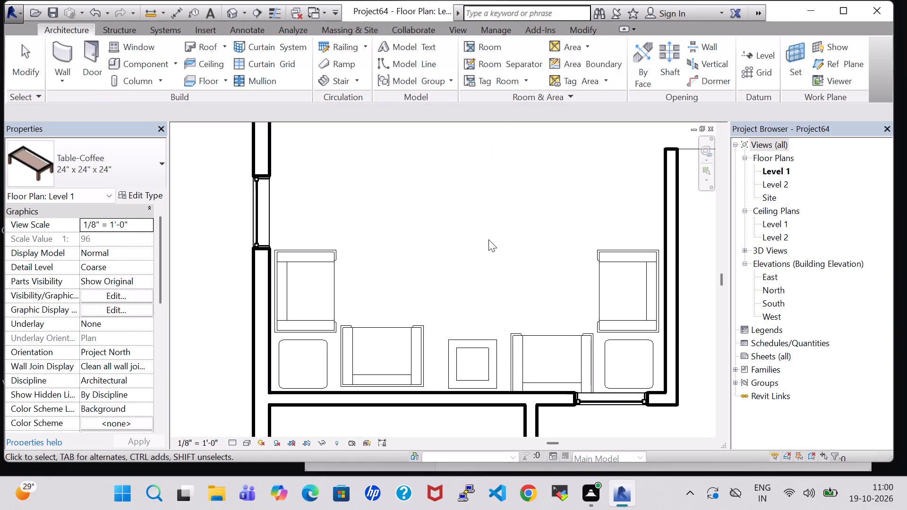
Nudge the eastern chair on the sitting room's south wall slightly north, clear of the wall and in line with its neighbour.
left_click(562, 331)
key("Up")
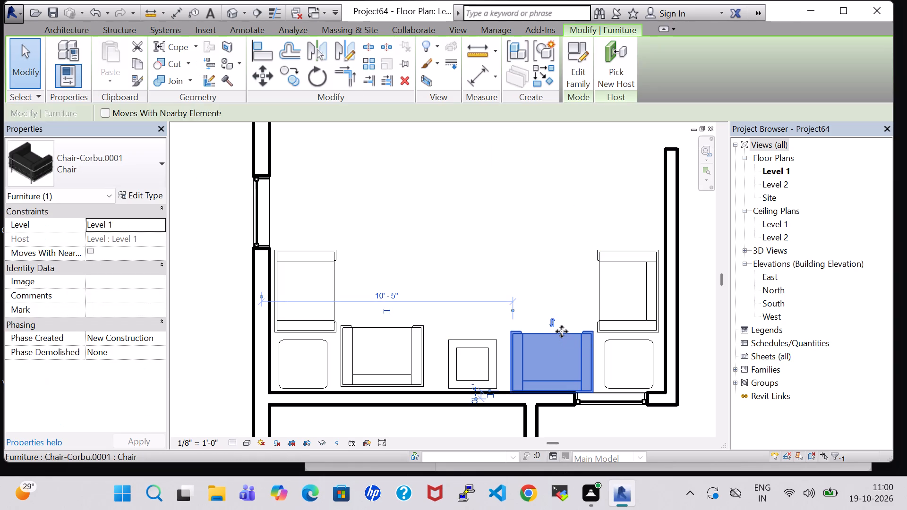
key("Up")
key("Up")
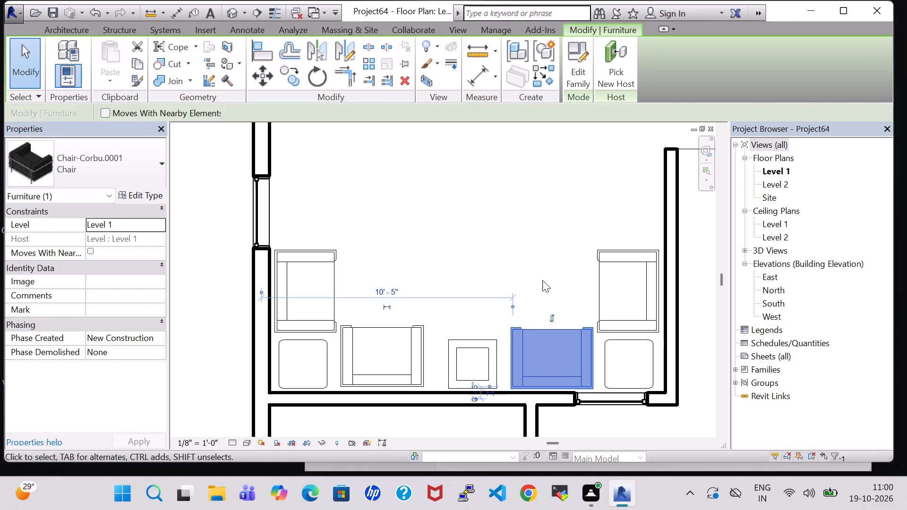
left_click(542, 280)
Using the bedroom's RPC Plant - Tropical Agave - 1.5' as the source, place matching plants at the sitting room's southwest and southeast end tables.
scroll(541, 268, "down", 2)
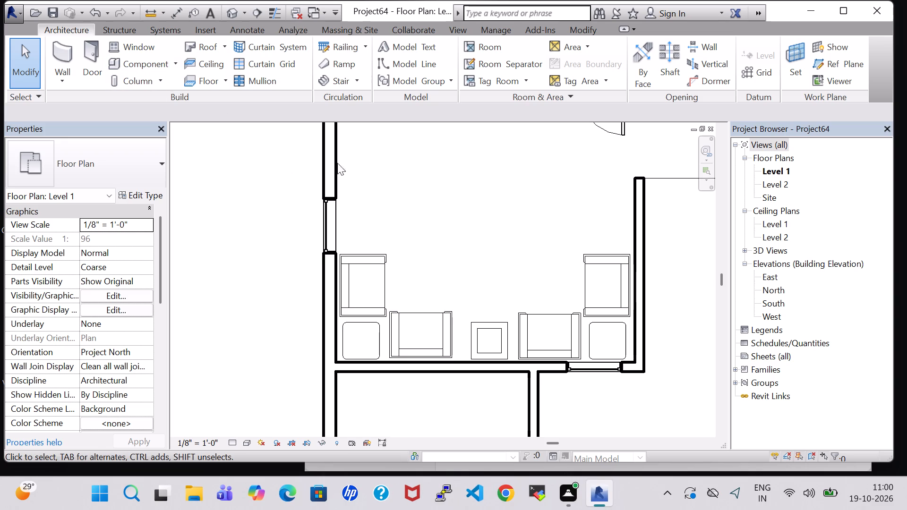
middle_click_drag(438, 228, 466, 383)
scroll(476, 264, "down", 5)
middle_click_drag(476, 264, 476, 301)
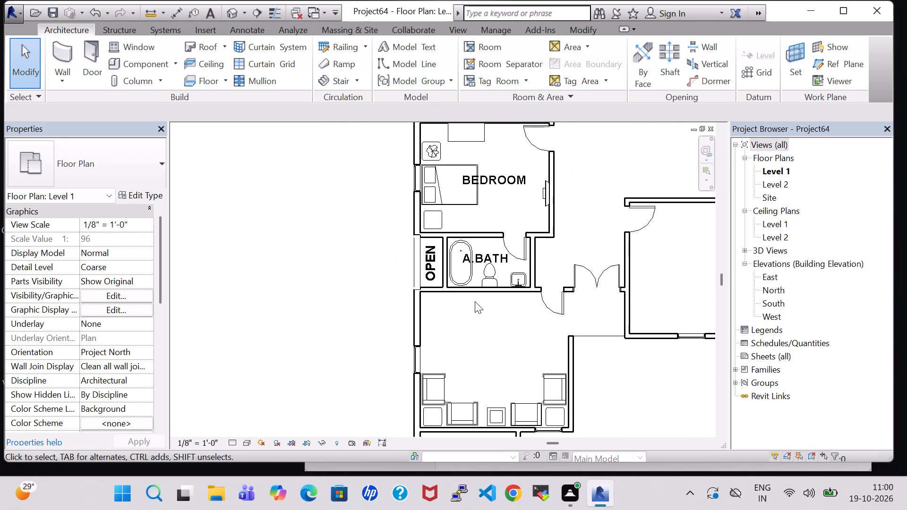
left_click(431, 152)
right_click(431, 152)
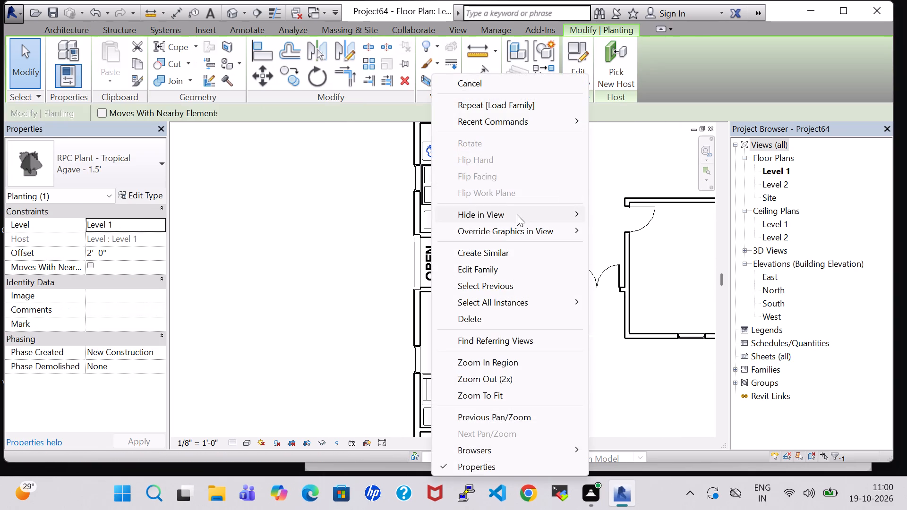
left_click(523, 246)
scroll(502, 382, "up", 6)
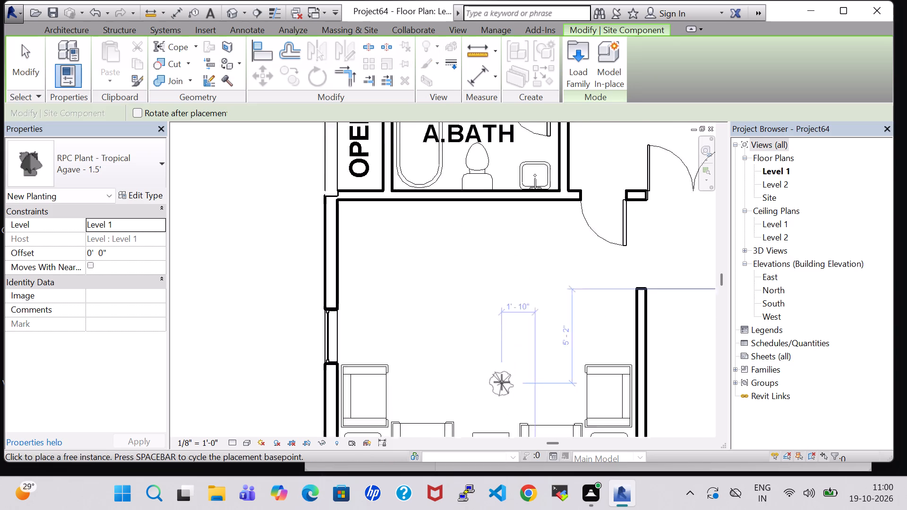
middle_click_drag(500, 382, 601, 204)
scroll(601, 204, "up", 1)
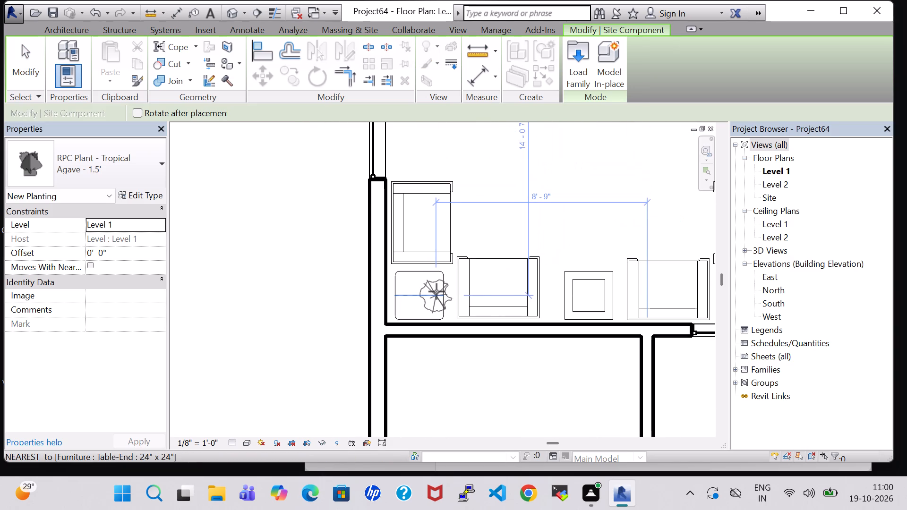
left_click(436, 291)
middle_click_drag(630, 288, 470, 294)
left_click(603, 294)
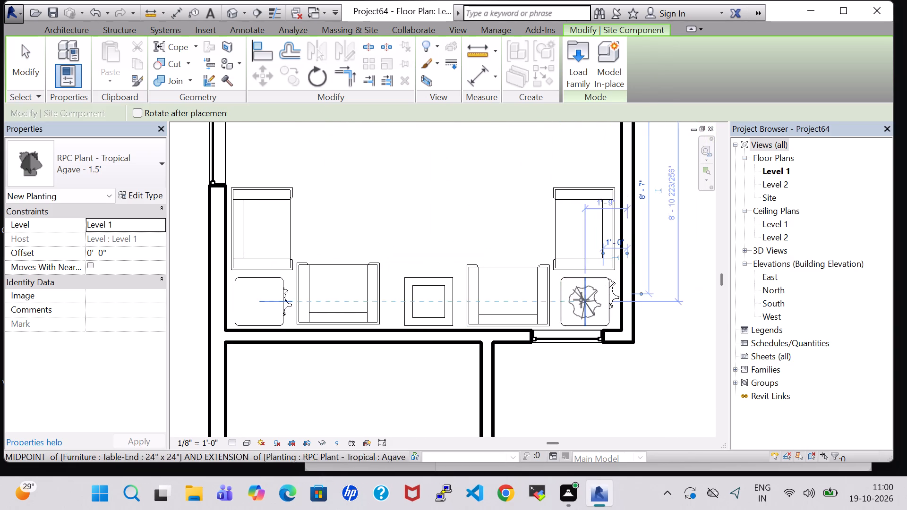
key("Escape")
key("Escape")
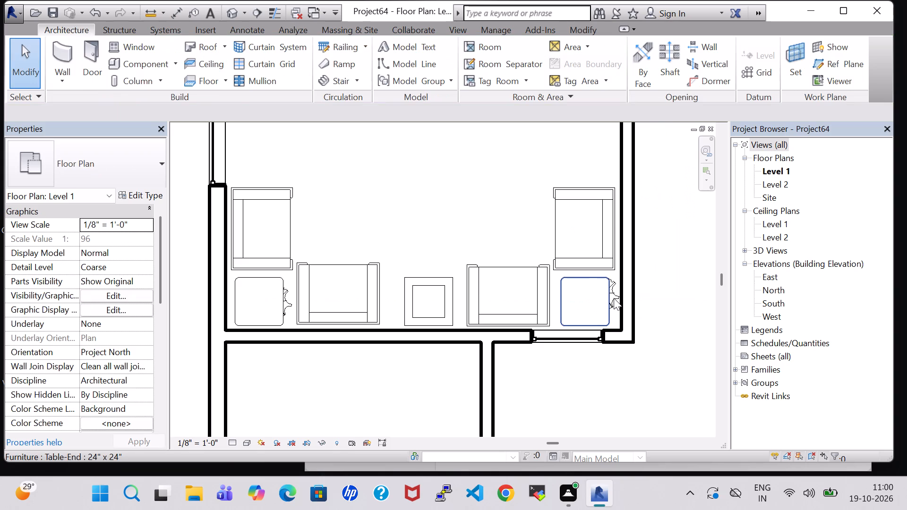
Set the offset of both sitting room agave plants to 2' 0", first the southwest one and then the southeast one.
left_click(291, 303)
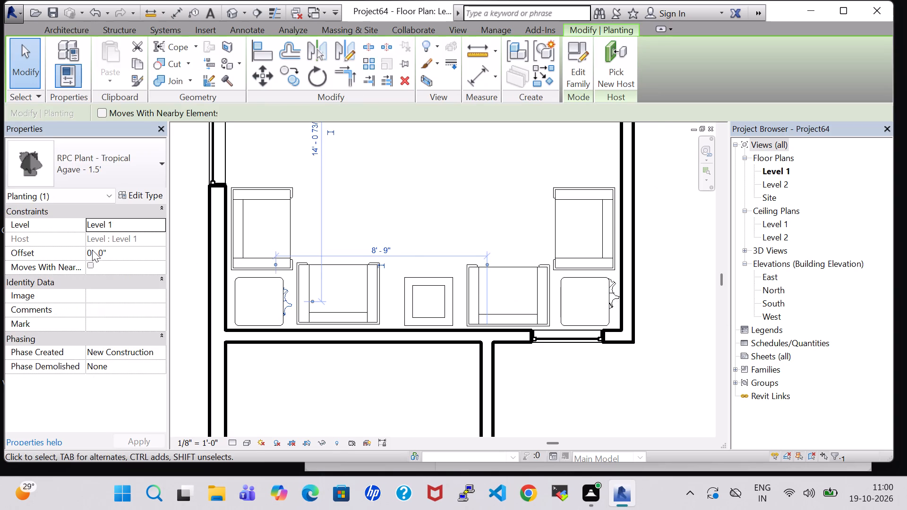
left_click(92, 250)
key("BackSpace")
key("2")
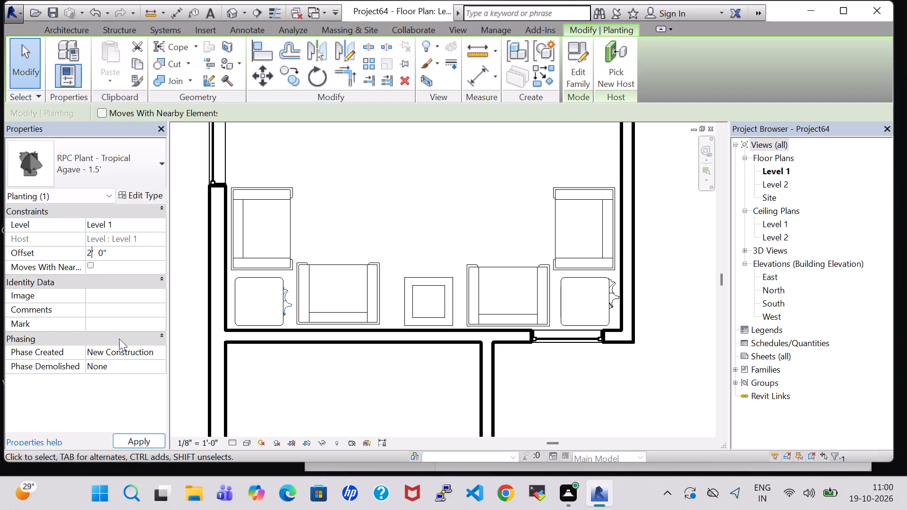
left_click(144, 442)
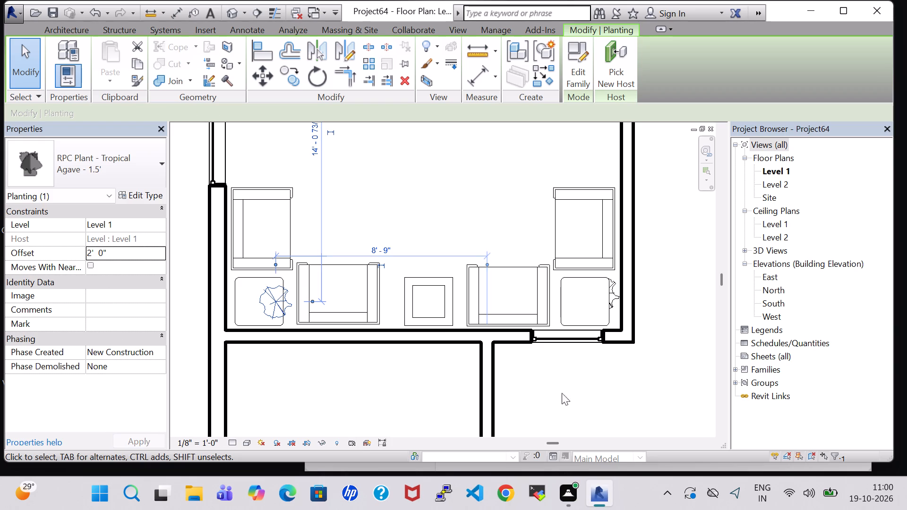
scroll(614, 297, "up", 4)
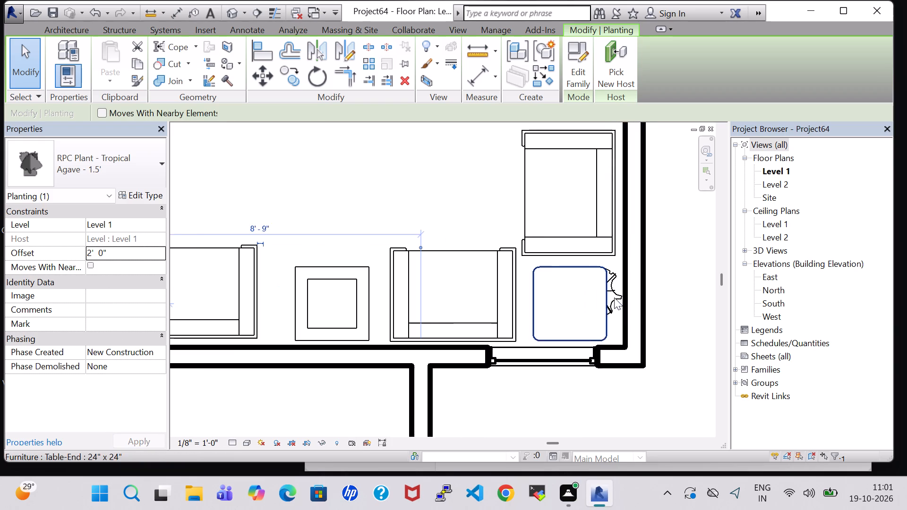
left_click(617, 294)
left_click(92, 256)
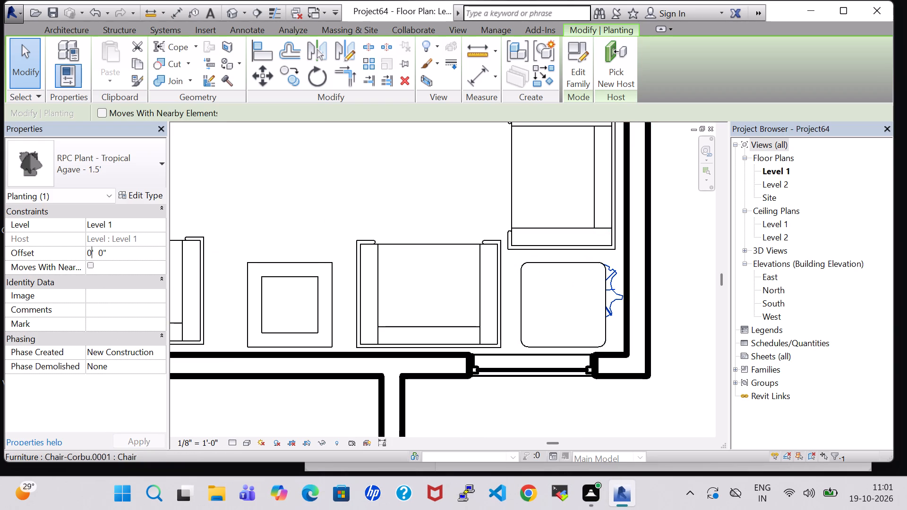
key("BackSpace")
key("2")
left_click(147, 440)
Nudge the southeast agave plant west and south until it is centred on its end table.
scroll(366, 414, "down", 1)
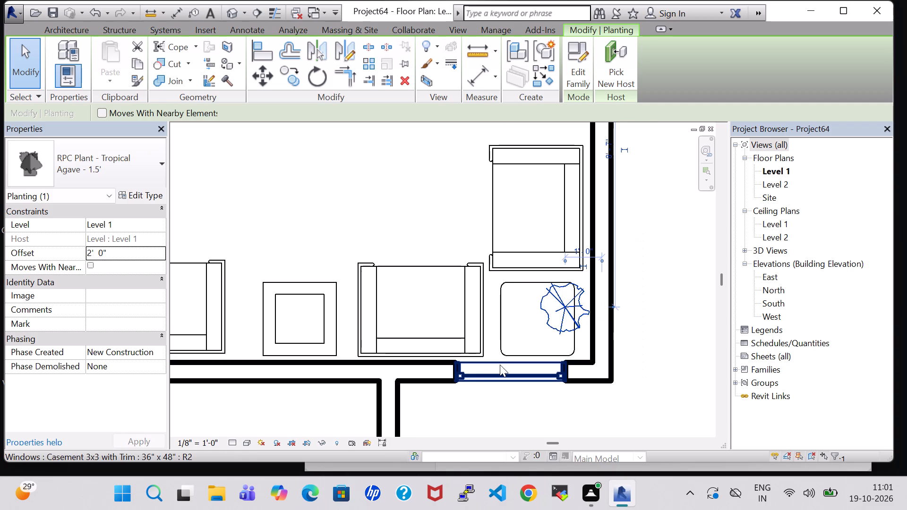
key("Left")
key("Left")
key("Left")
key("Left")
key("Left")
key("Left")
key("Left")
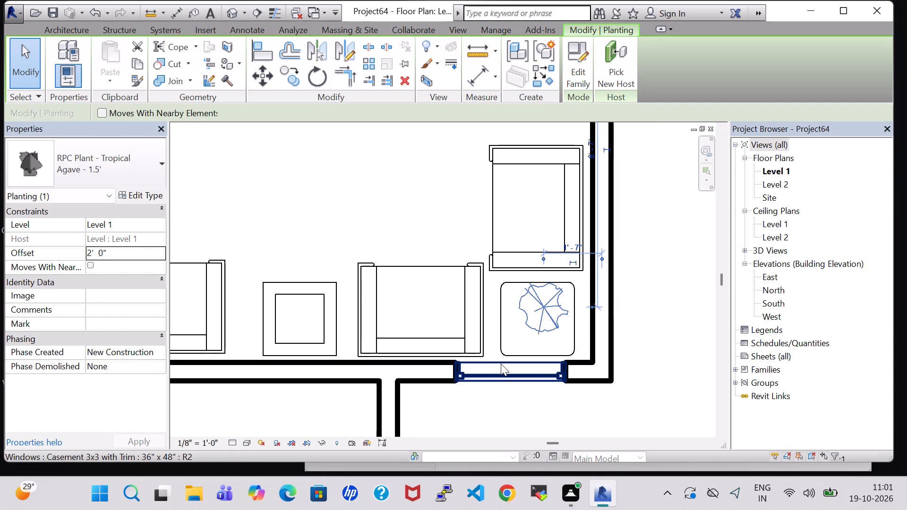
key("Down")
key("Down")
key("Left")
key("Down")
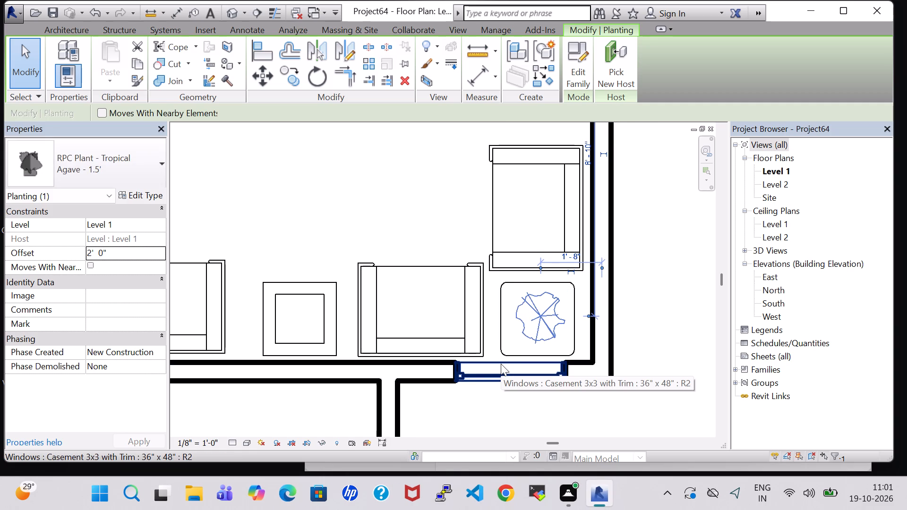
left_click(462, 185)
Nudge the southwest agave plant west until it is centred on its end table.
middle_click_drag(404, 195, 816, 233)
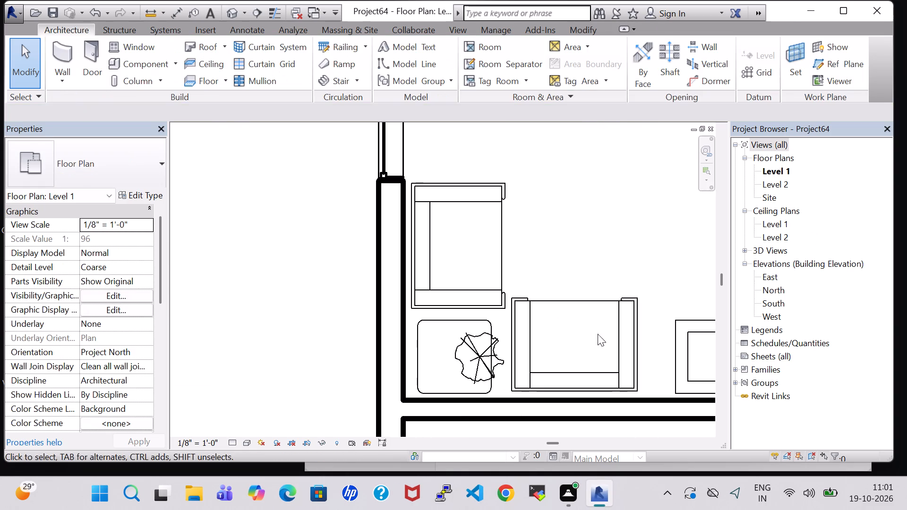
left_click(478, 350)
key("Left")
key("Left")
key("Left")
key("Left")
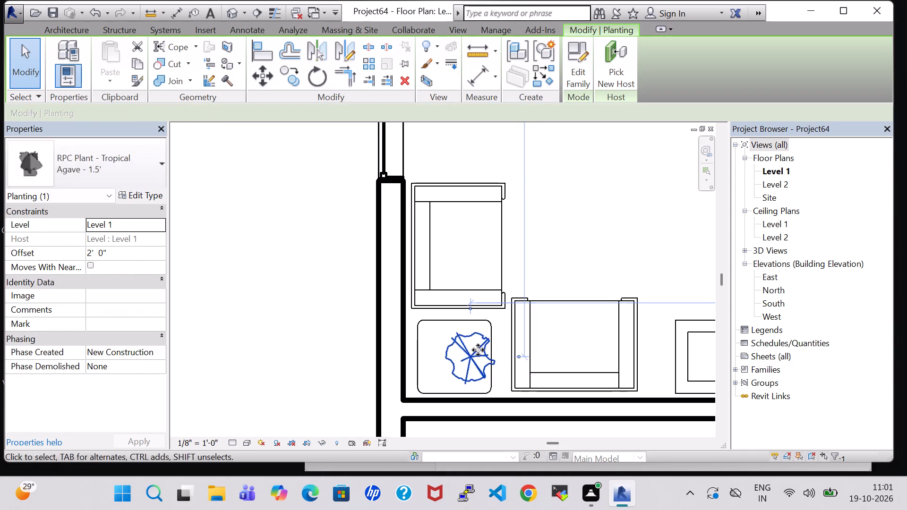
key("Left")
key("Left")
key("Left")
left_click(560, 230)
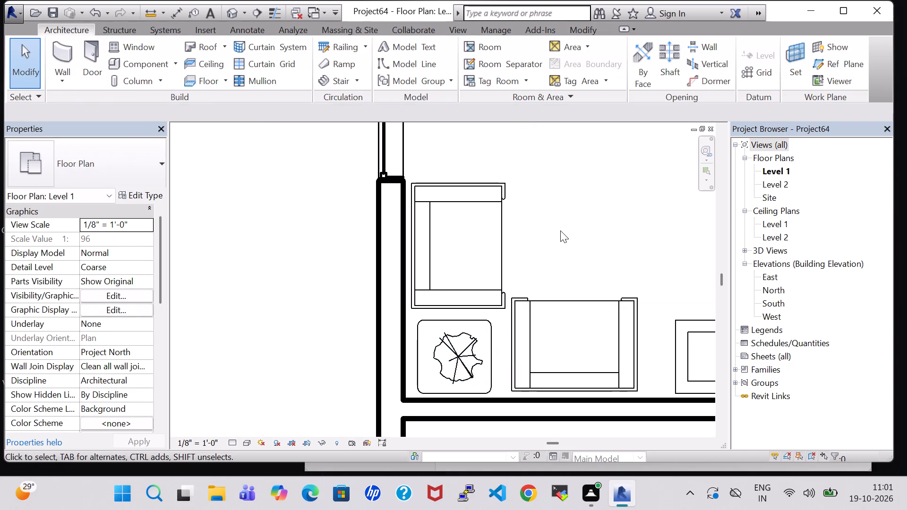
Load the Table-Ellipse family from the library's Furniture Tables folder as a component.
scroll(560, 230, "down", 6)
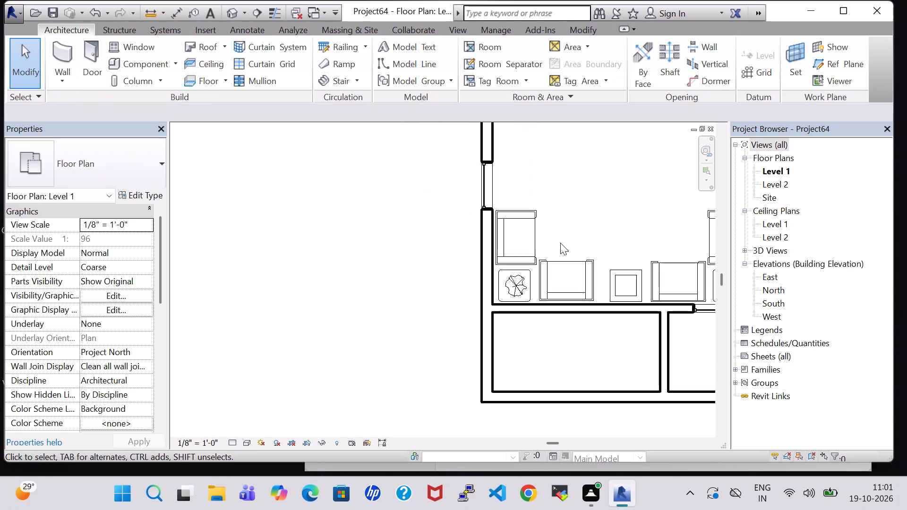
middle_click_drag(564, 231, 477, 297)
scroll(478, 295, "down", 1)
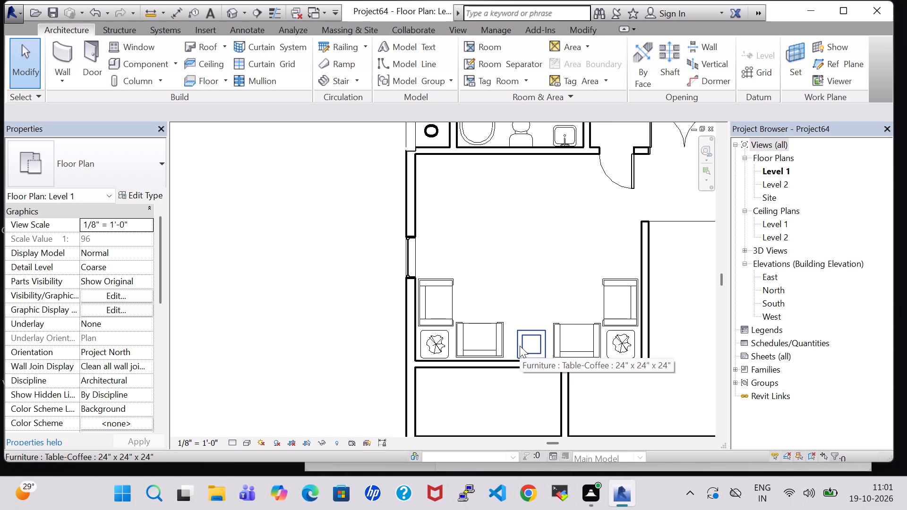
left_click(153, 59)
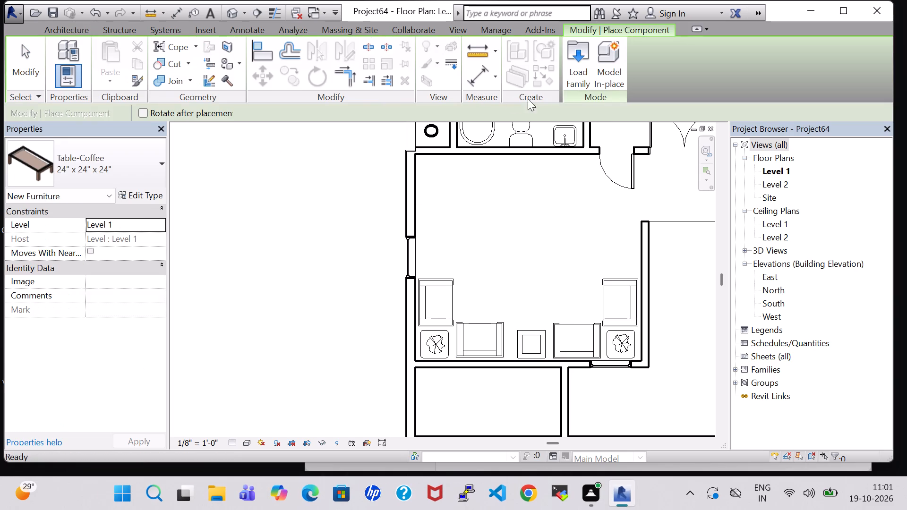
left_click(573, 67)
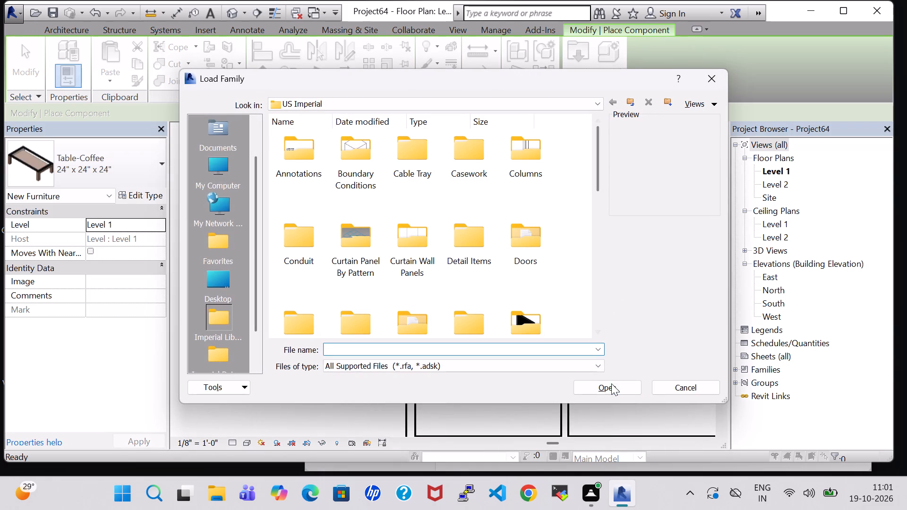
double_click(533, 326)
double_click(475, 166)
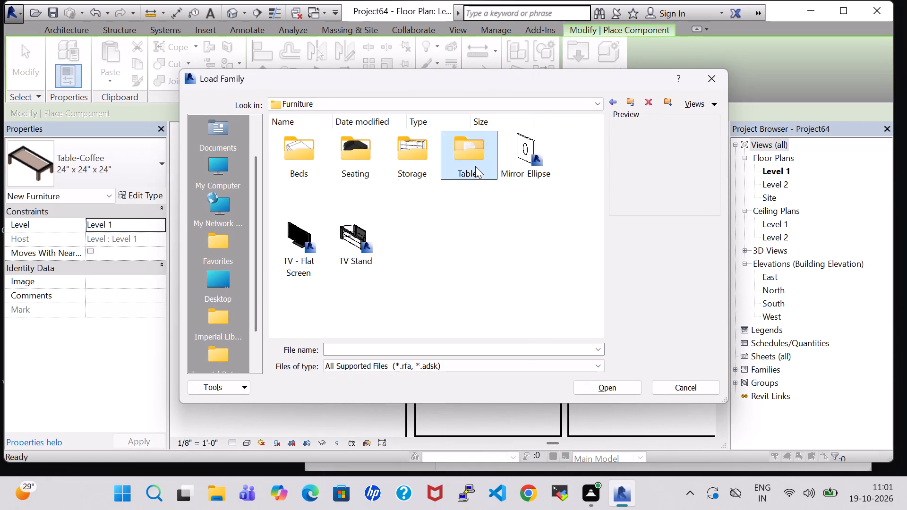
left_click(358, 229)
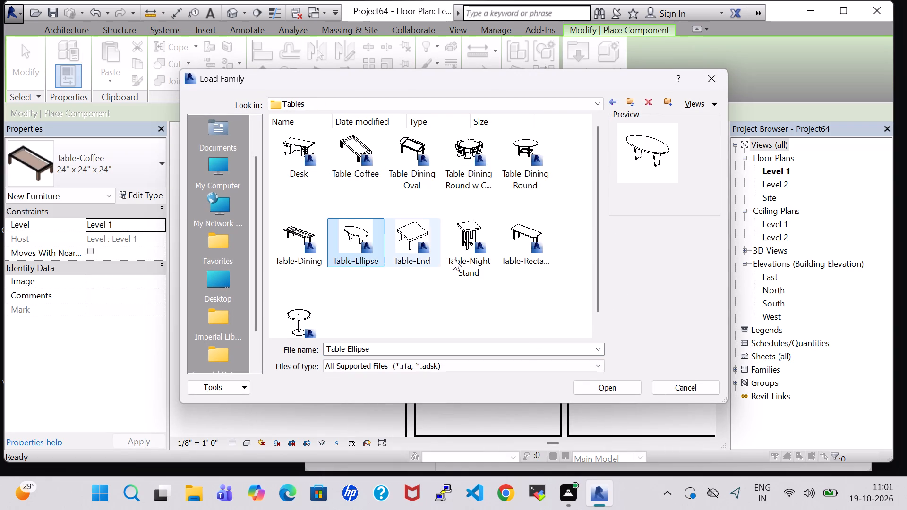
left_click(611, 384)
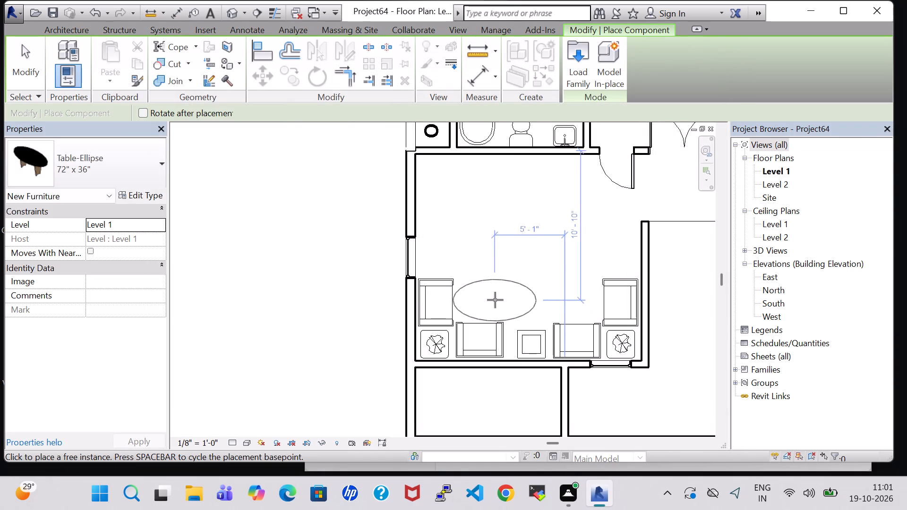
Place one Table-Ellipse of type 60" x 48" in front of the western chairs in the sitting room.
left_click(120, 194)
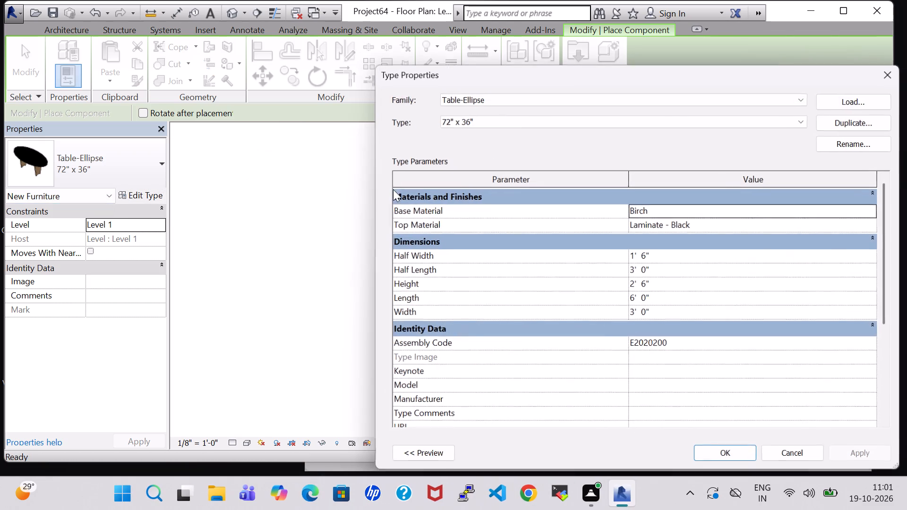
left_click(522, 122)
left_click(522, 128)
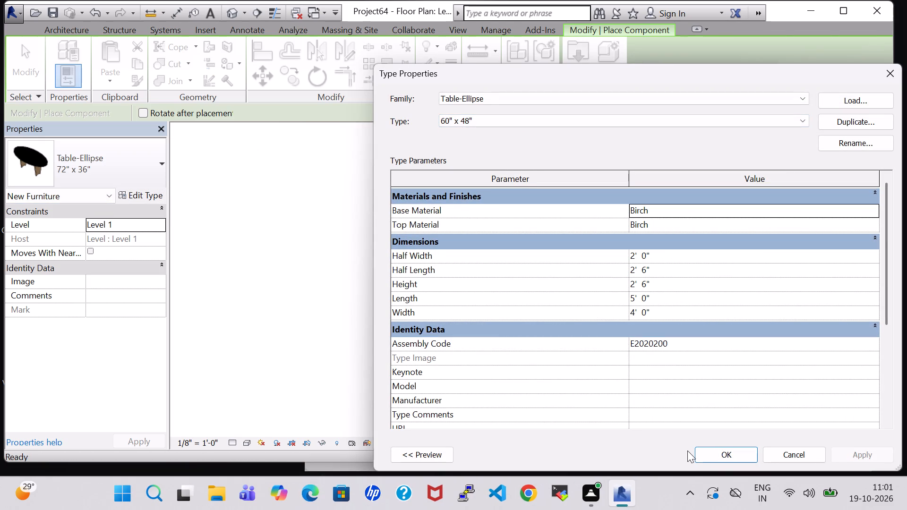
left_click(716, 454)
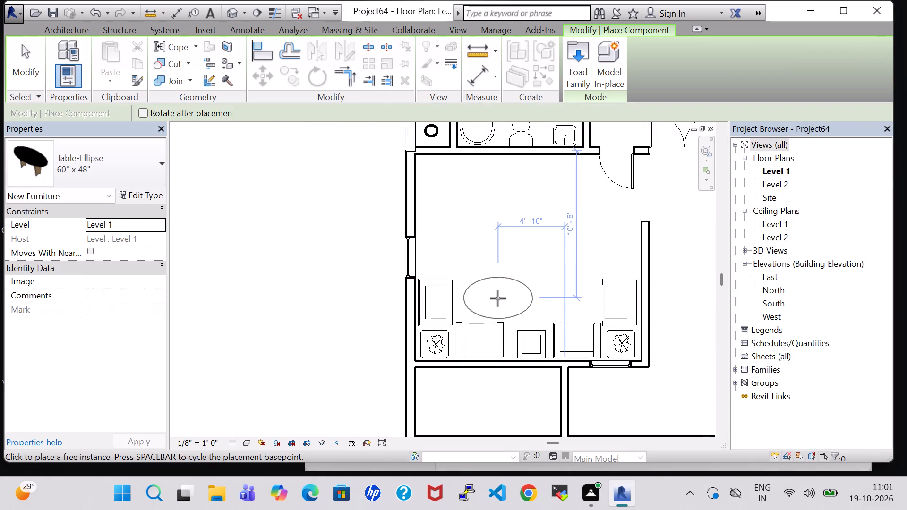
left_click(498, 297)
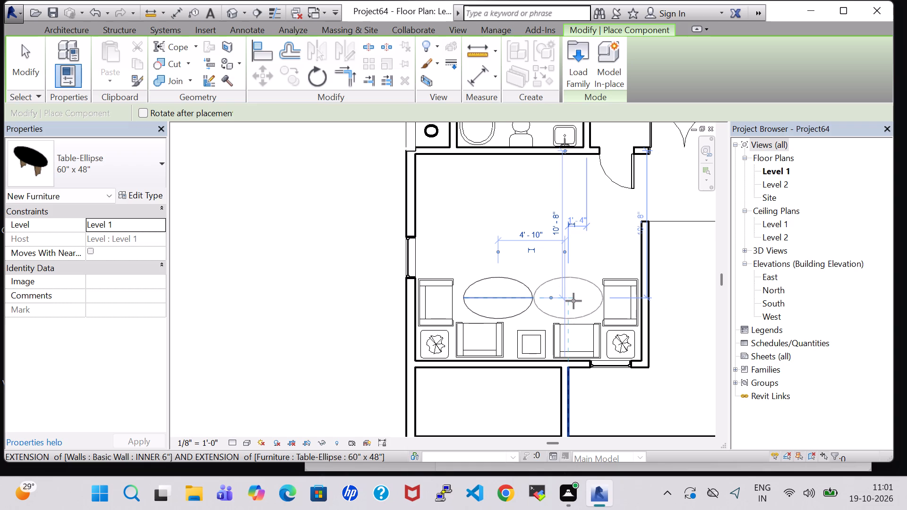
Load the Table-Dining Oval family from the library's Furniture Tables folder.
scroll(573, 301, "up", 2)
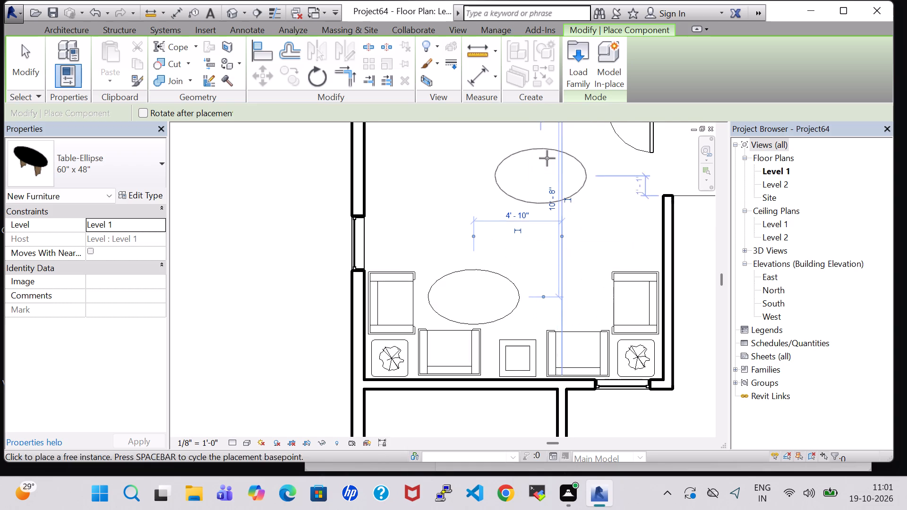
left_click(570, 69)
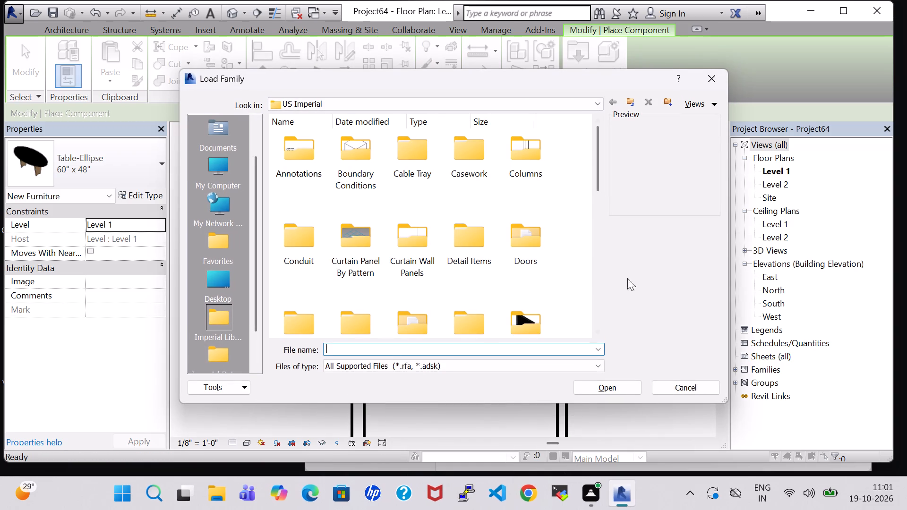
left_click(530, 315)
left_click(530, 318)
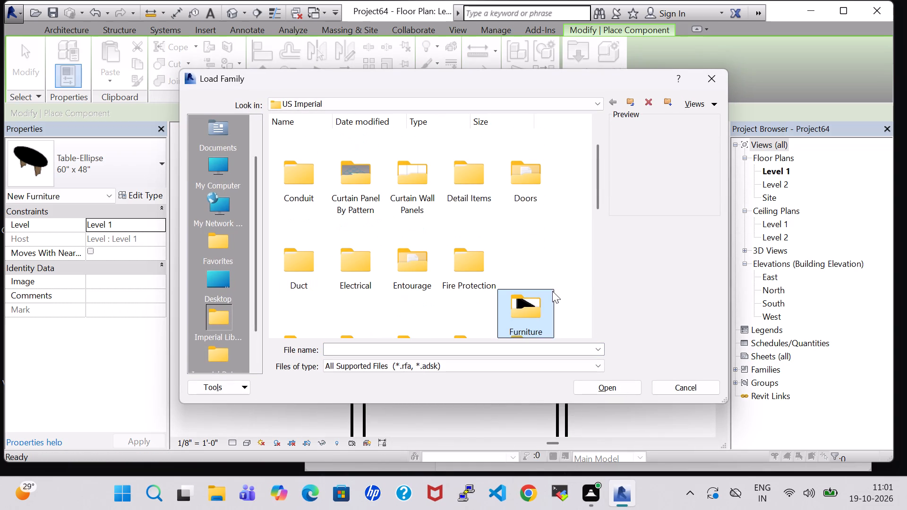
double_click(527, 300)
double_click(459, 149)
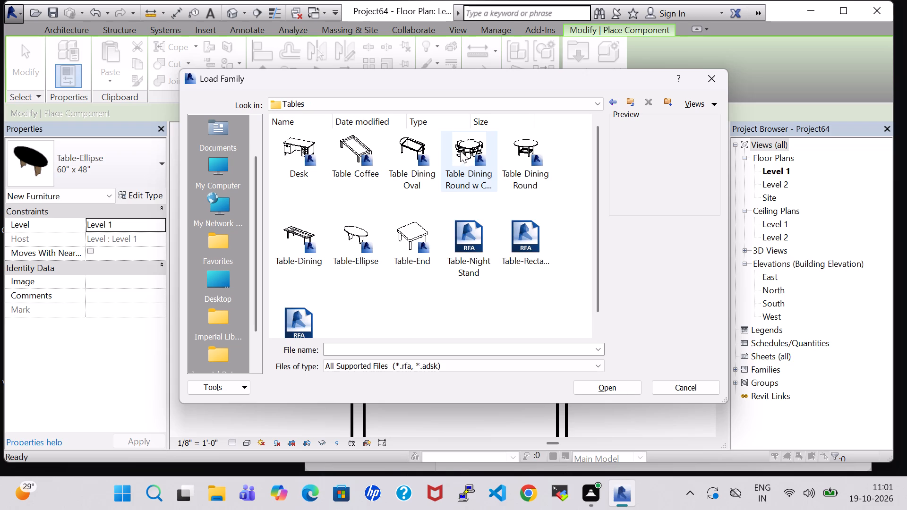
left_click(394, 155)
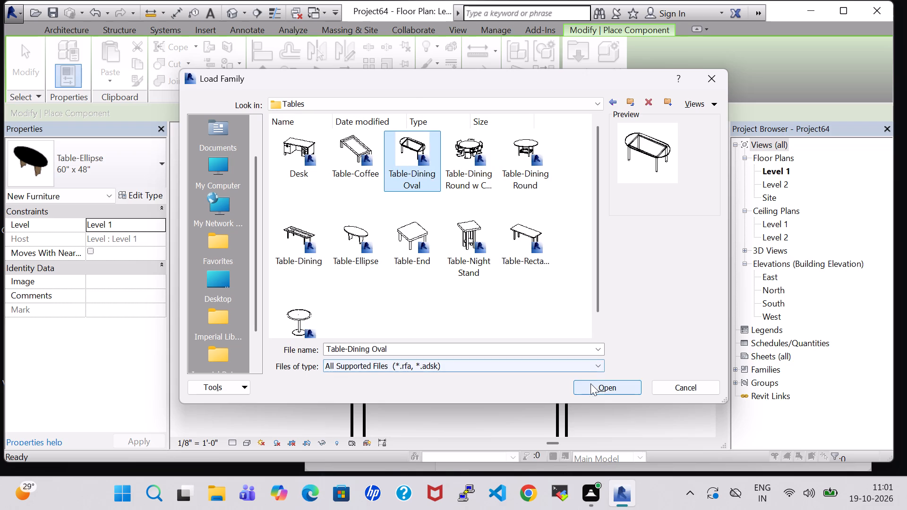
left_click(590, 383)
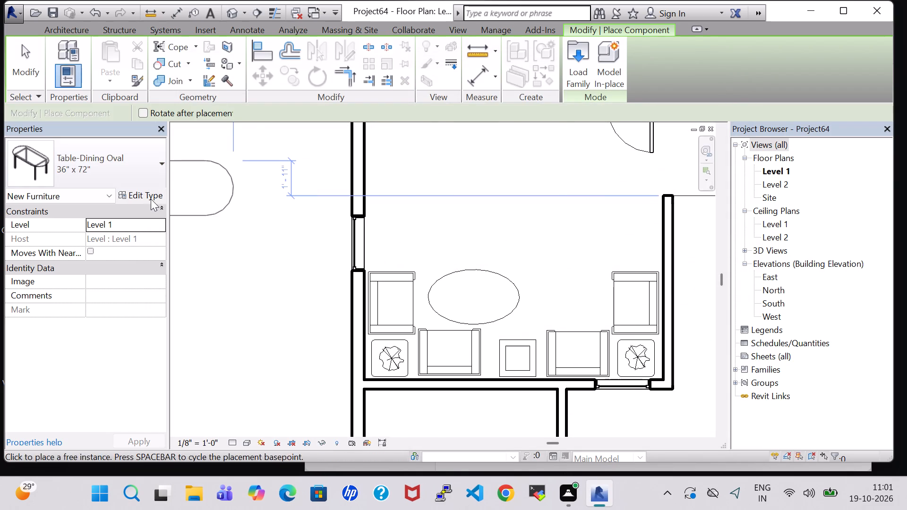
Place one Table-Dining Oval of type 36" x 48" between the elliptical table and the eastern armchair in the sitting room.
left_click(151, 199)
left_click(492, 121)
left_click(494, 133)
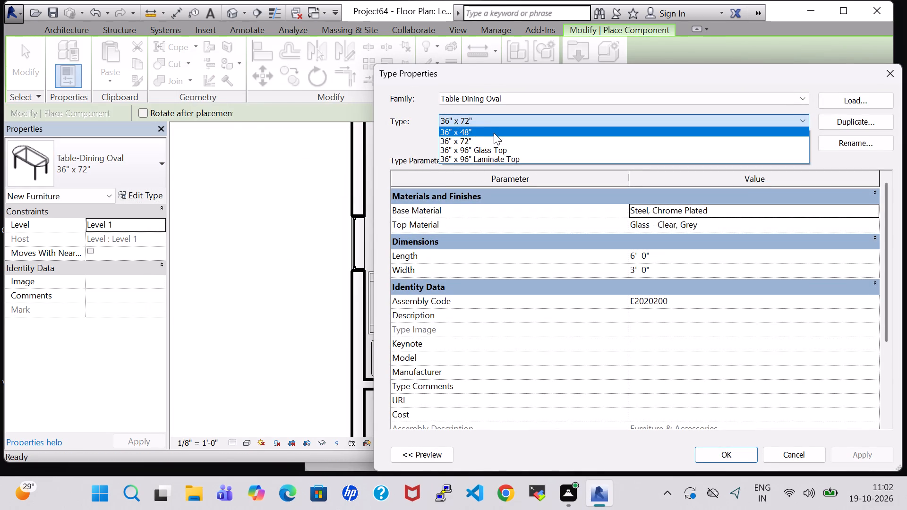
left_click(739, 456)
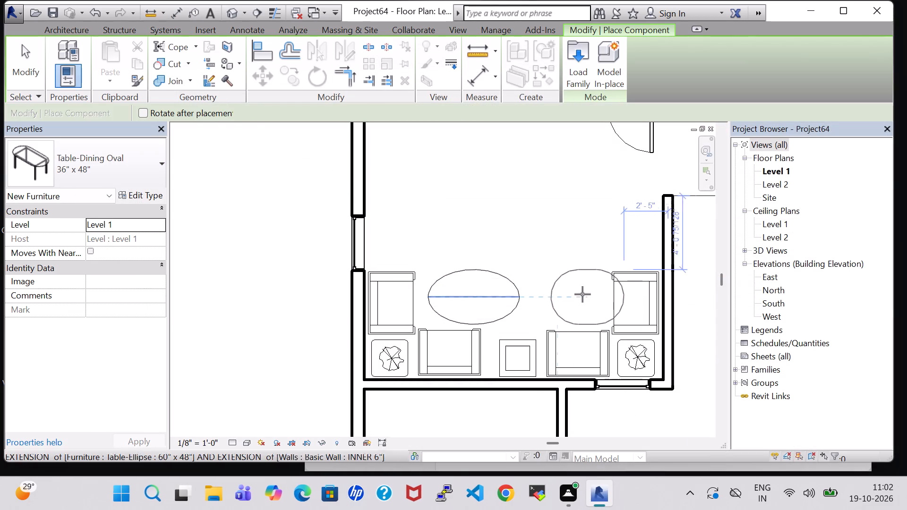
left_click(572, 292)
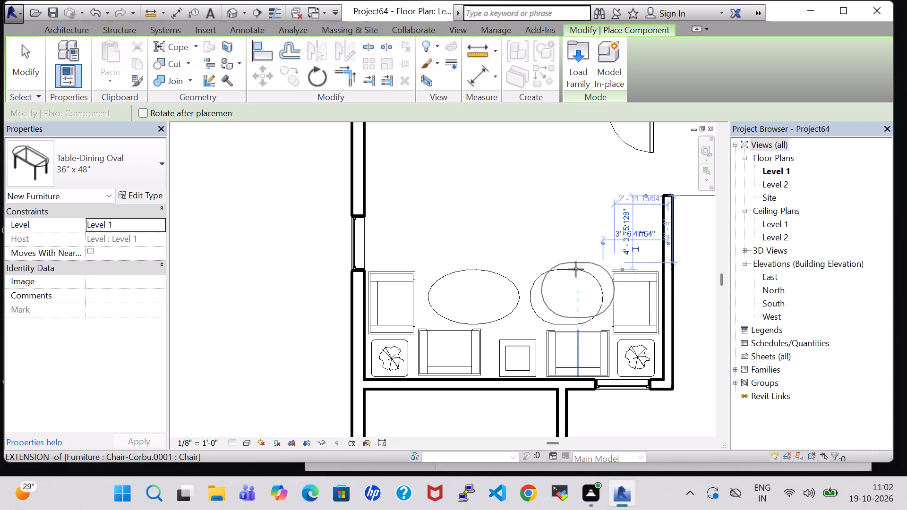
key("Escape")
key("Escape")
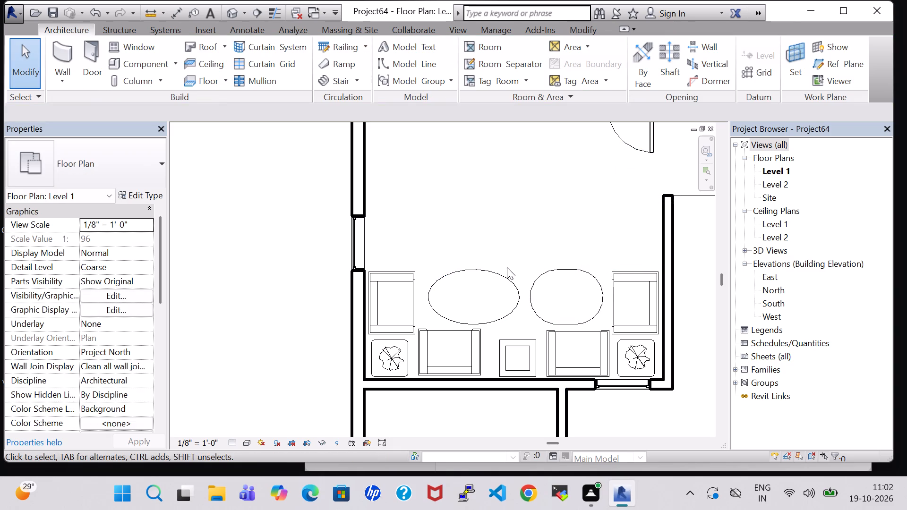
Nudge the armchair on the sitting room's west wall slightly north.
left_click(398, 277)
key("Up")
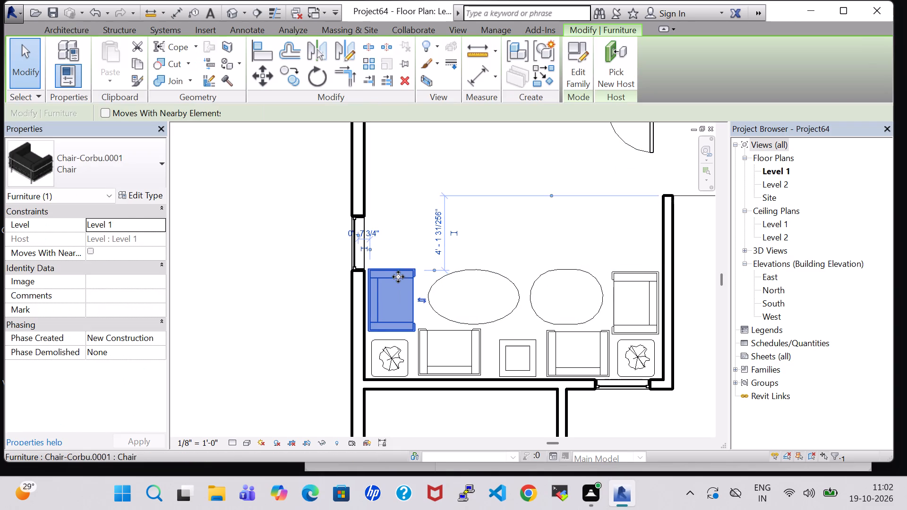
left_click(501, 243)
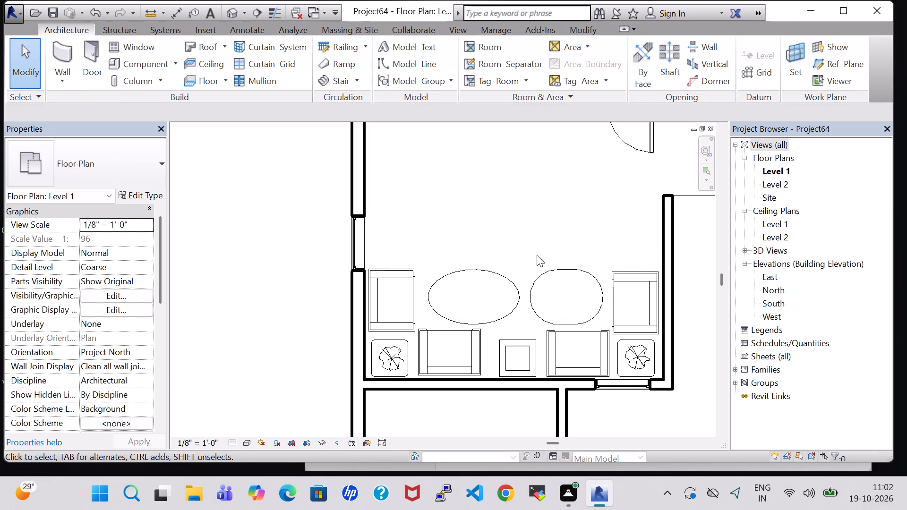
Load the Table-Dining Round w Chairs family from the library's Furniture Tables folder as a component.
scroll(538, 255, "down", 2)
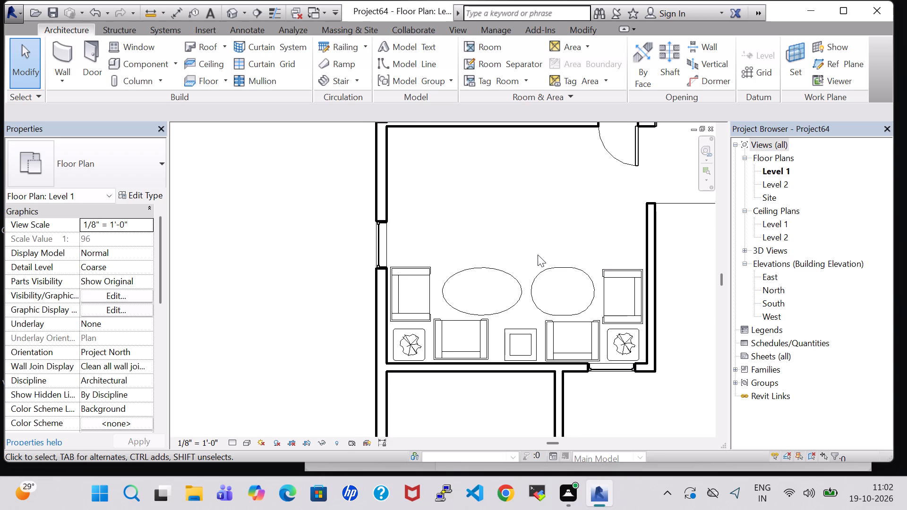
left_click(160, 64)
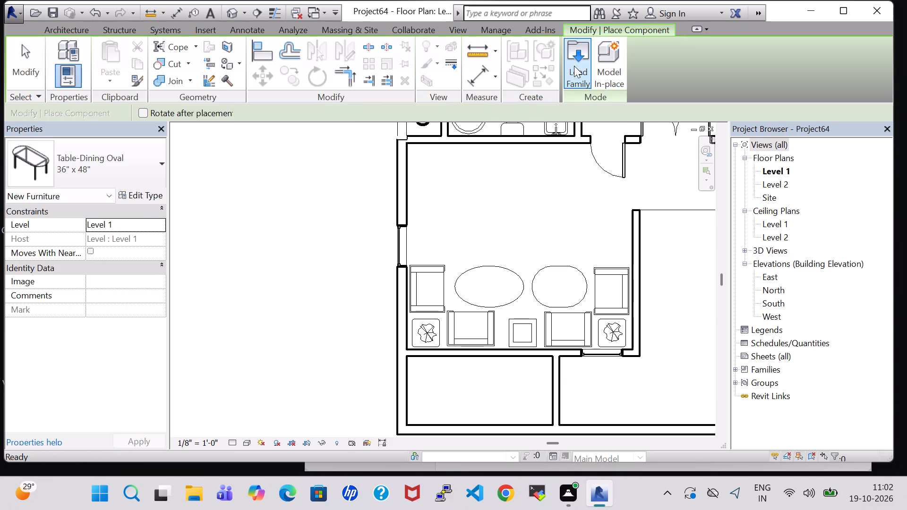
left_click(574, 66)
double_click(518, 317)
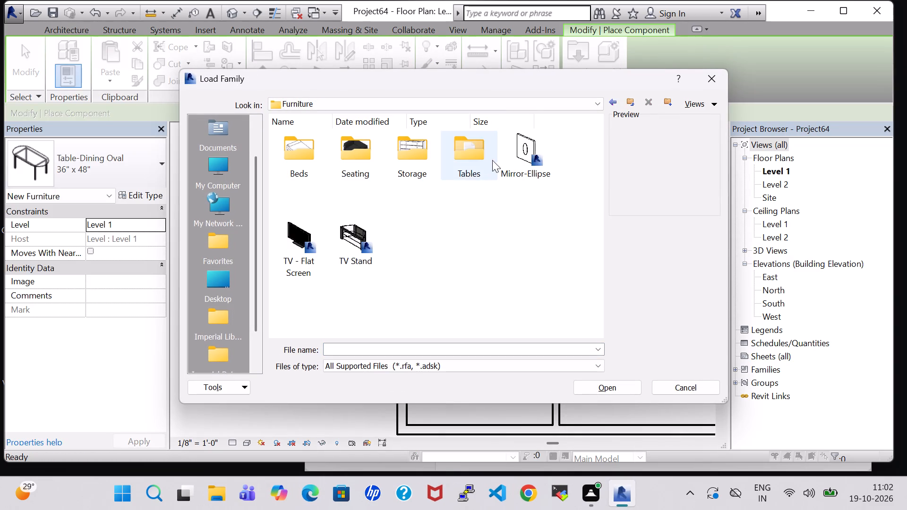
double_click(479, 159)
left_click(482, 156)
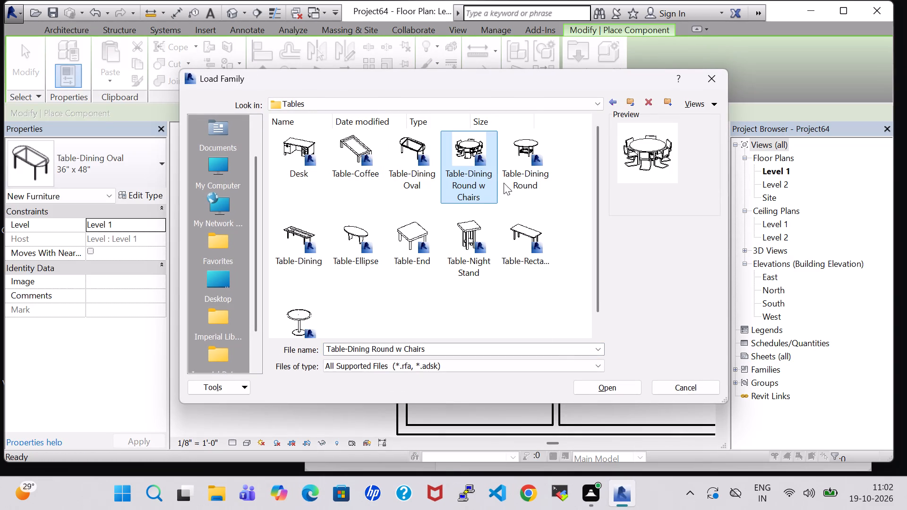
left_click(609, 385)
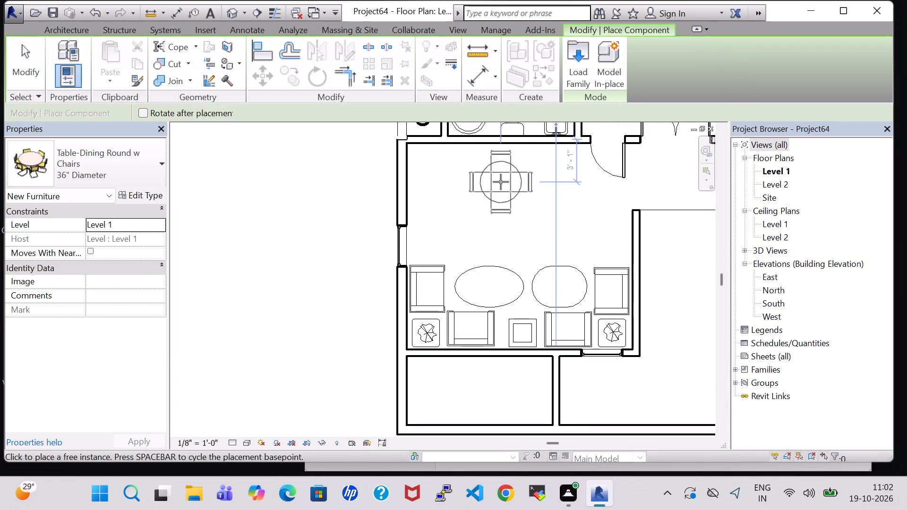
Place one 36" Diameter Table-Dining Round w Chairs in the northern part of the sitting room.
left_click(501, 182)
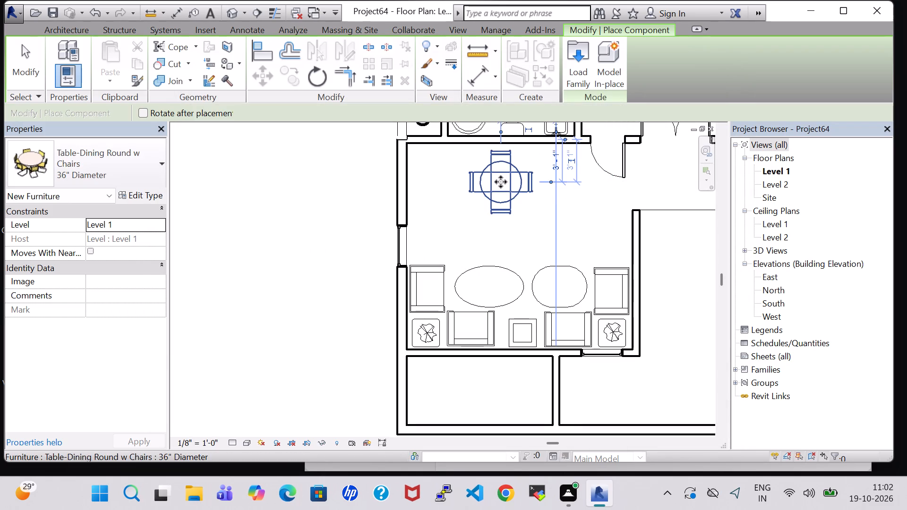
key("Escape")
key("Escape")
Change the round dining table with chairs to the 60" Diameter type.
left_click(501, 182)
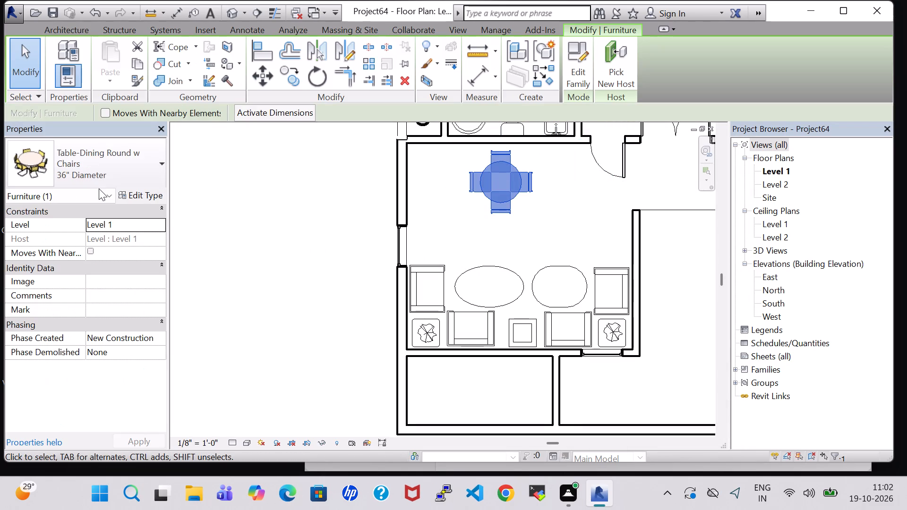
left_click(142, 191)
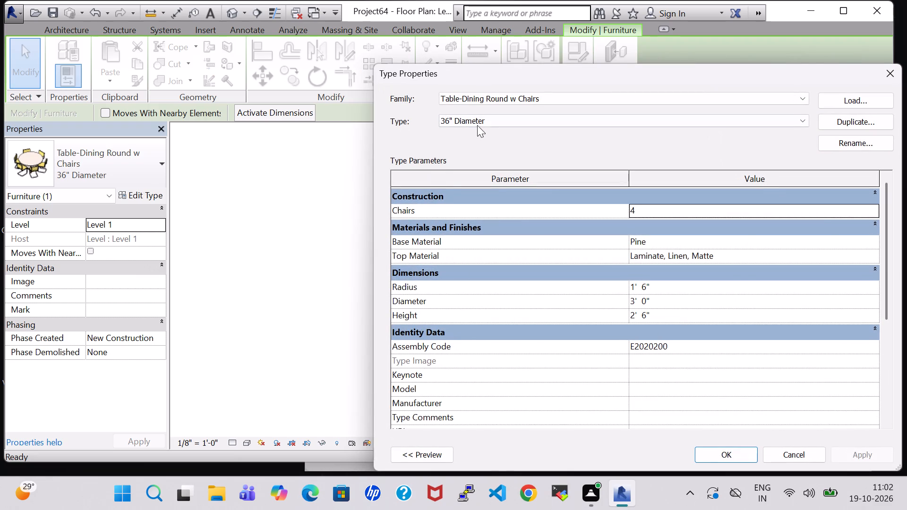
left_click(477, 121)
left_click(479, 140)
left_click(737, 459)
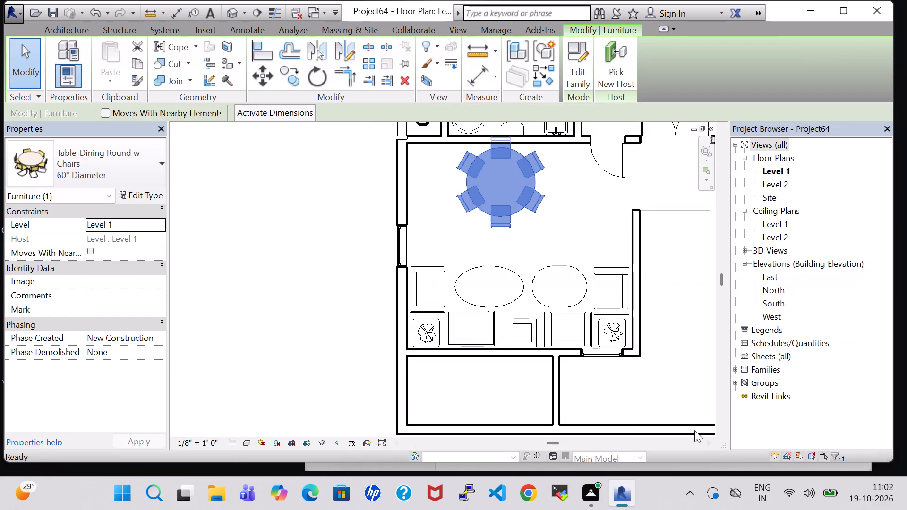
Nudge the round dining set south until its chairs clear the room's north wall.
key("Down")
key("Down")
key("Down")
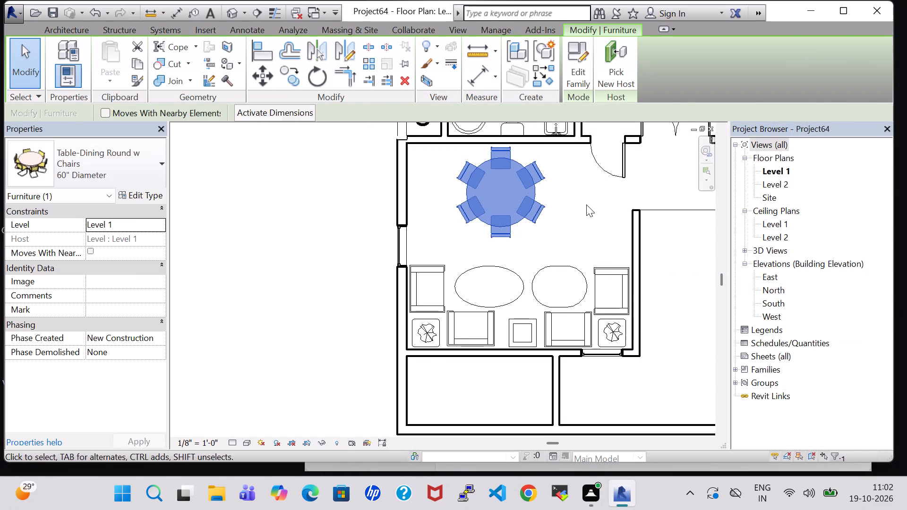
left_click(586, 204)
Nudge the southwest end table north past the western armchair, leaving its plant in the corner.
scroll(586, 210, "down", 3)
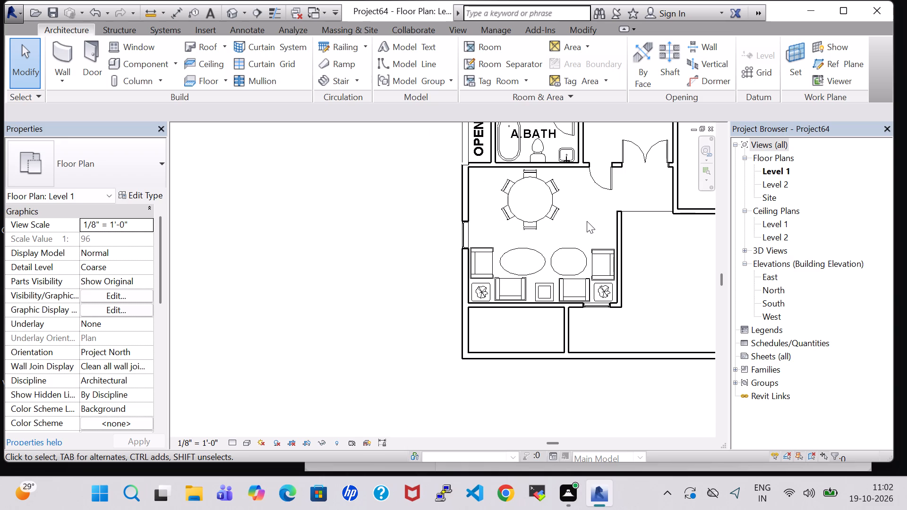
left_click(483, 280)
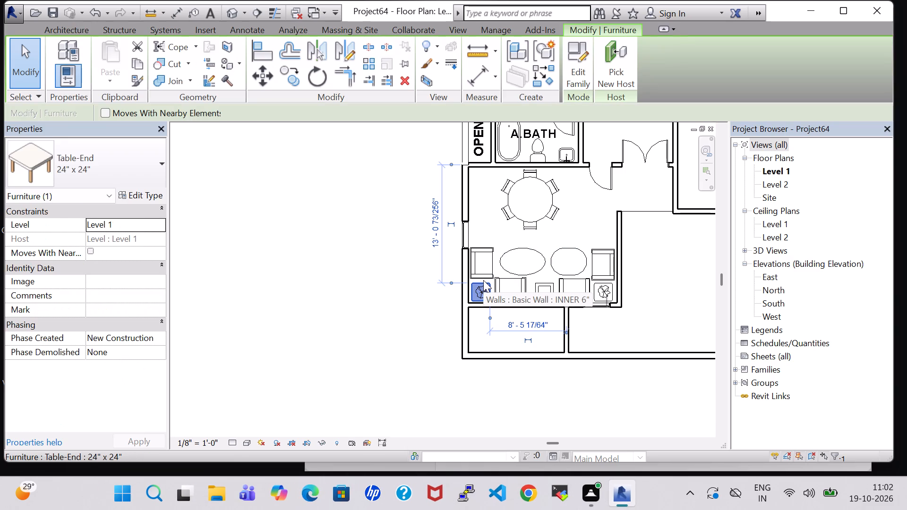
key("Up")
key("Up")
key("Up")
key("Up")
key("Up")
key("Up")
key("Up")
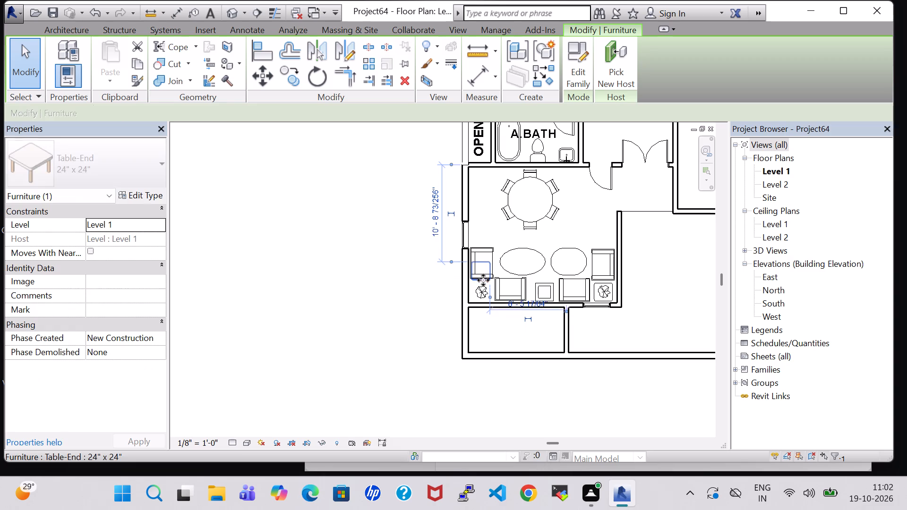
key("Up")
key("Up")
key("Up")
key("Up")
key("Up")
key("Up")
key("Up")
key("Up")
key("Up")
key("Up")
key("Up")
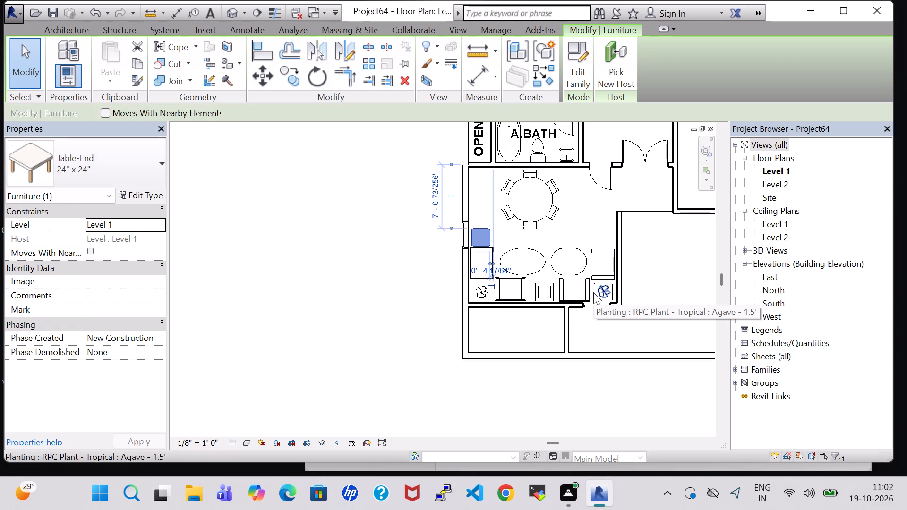
key("Up")
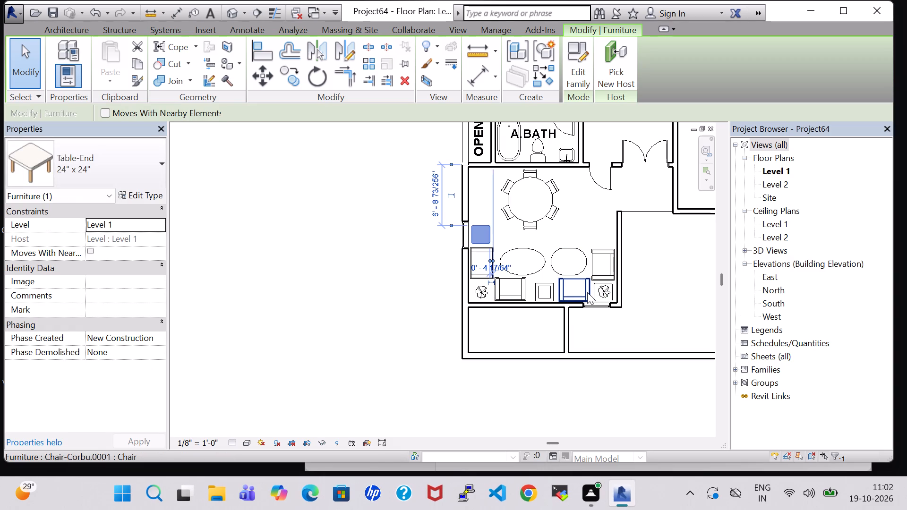
key("Down")
left_click(601, 221)
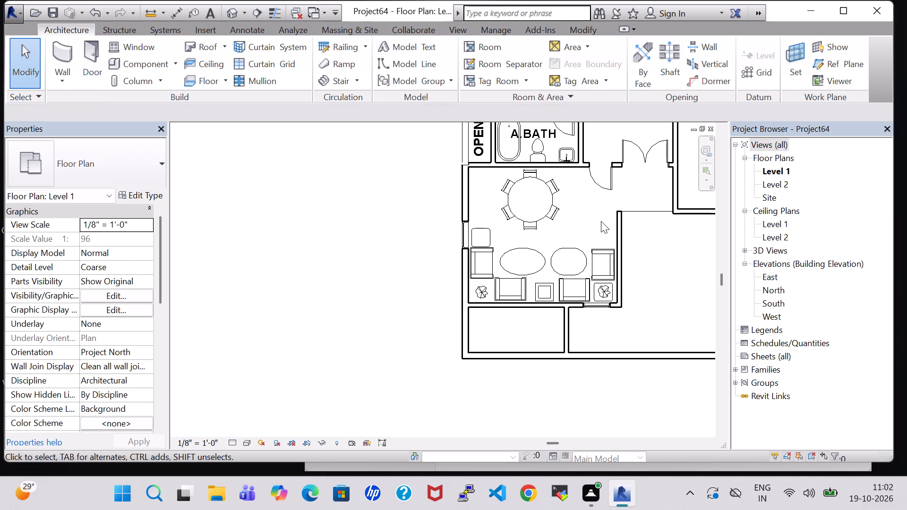
Nudge the southeast end table north past the eastern armchair, level with the relocated western end table.
left_click(592, 297)
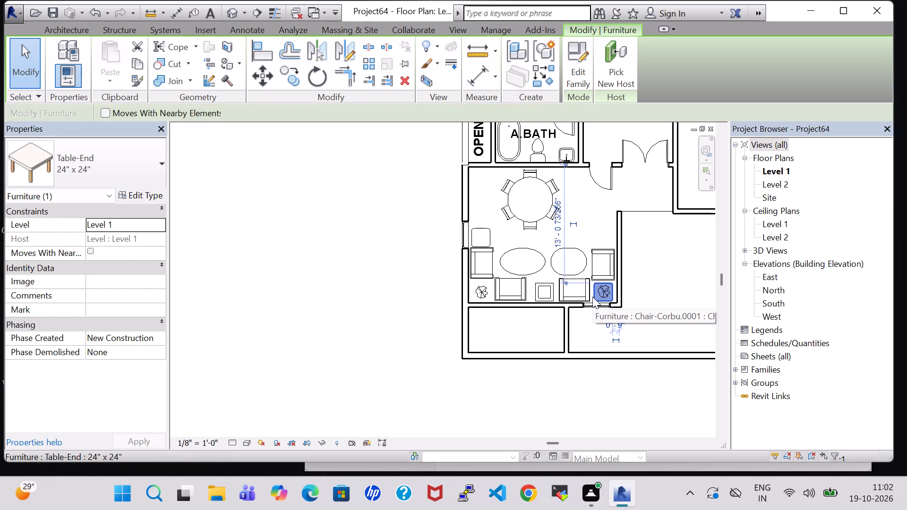
key("Up")
key("Up")
key("Up")
key("Up")
key("Up")
key("Up")
key("Up")
key("Up")
key("Up")
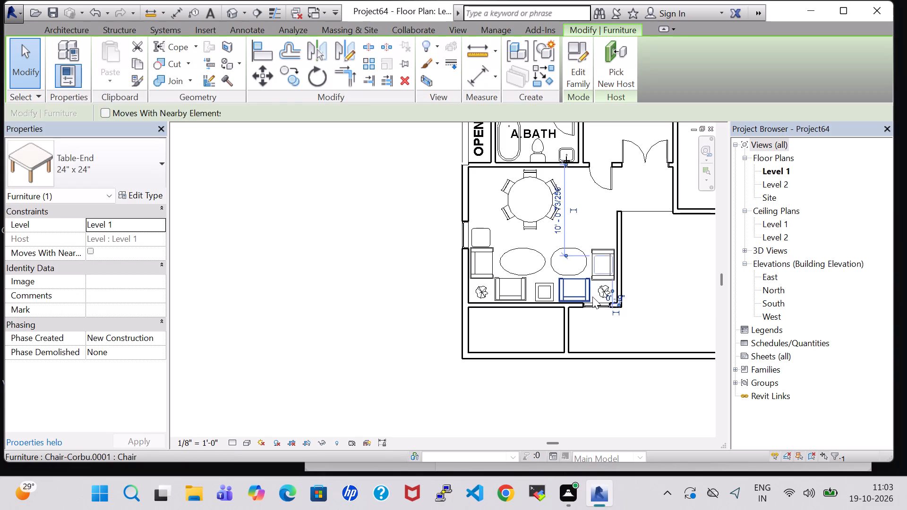
key("Up")
key("Up")
key("Up")
key("Up")
key("Up")
key("Up")
key("Up")
key("Up")
key("Up")
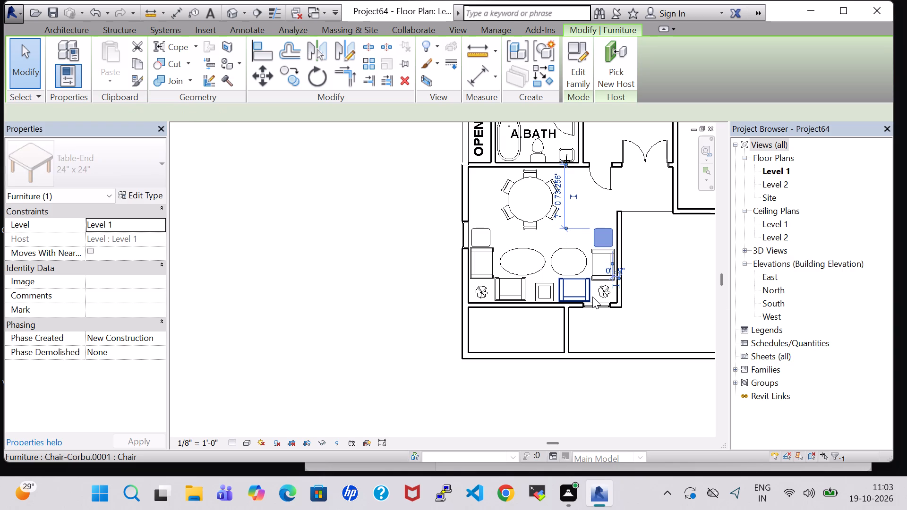
Change the southwest corner agave plant to the RPC Plant - Tropical type Crane Lily - 3'.
left_click(482, 290)
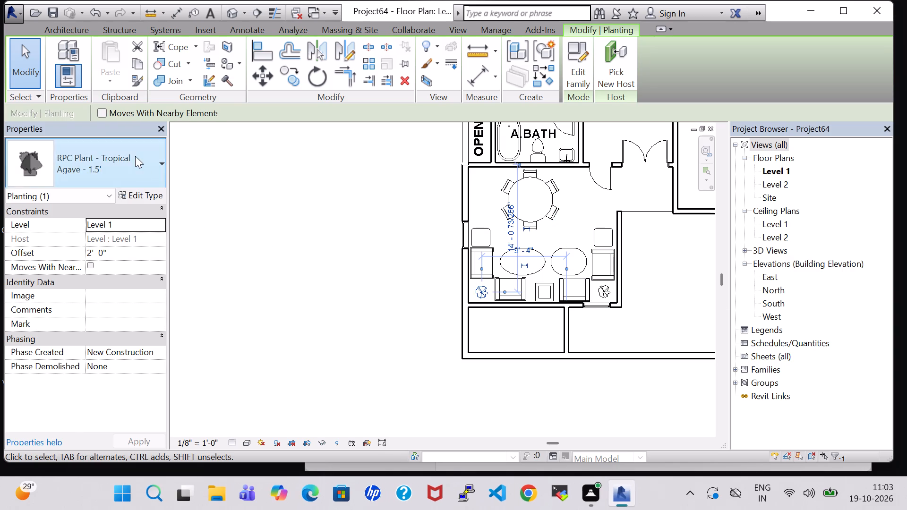
left_click(135, 156)
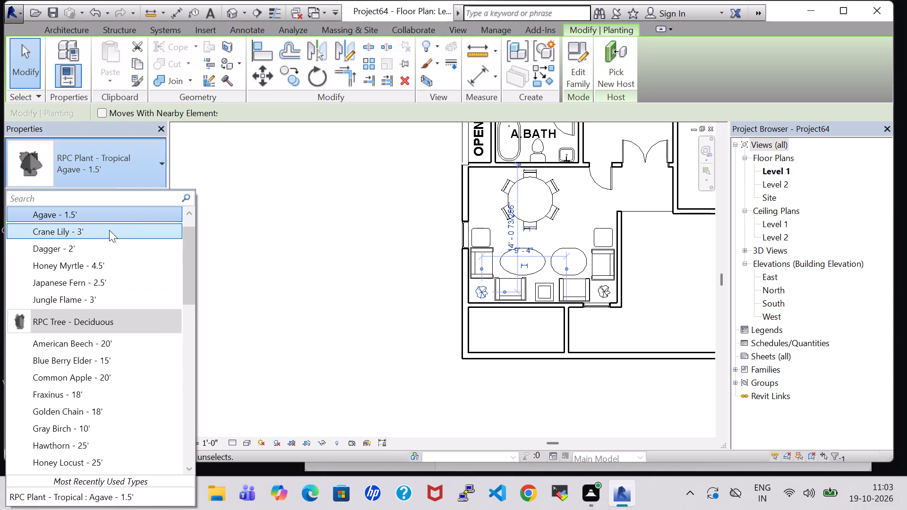
left_click(109, 230)
Change the southeast corner agave plant in the sitting/dining room to the RPC Plant - Tropical type Crane Lily - 3'.
left_click(599, 294)
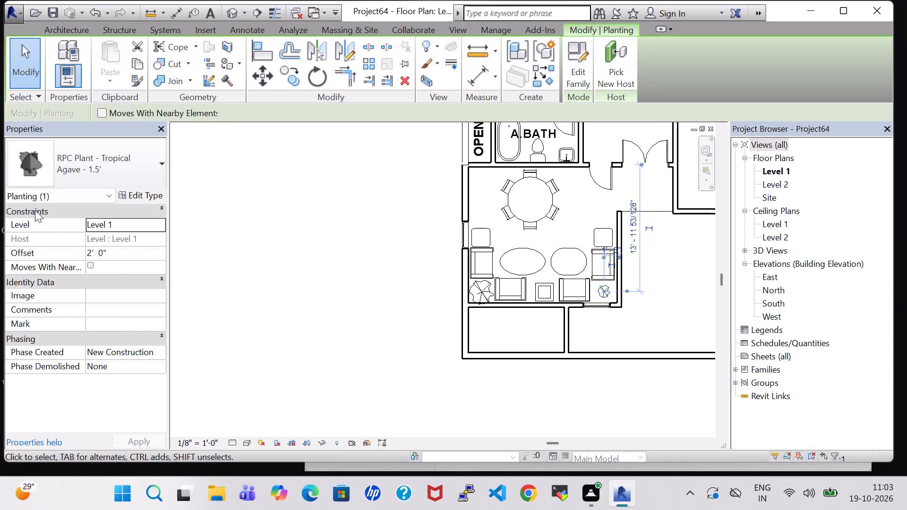
left_click(102, 177)
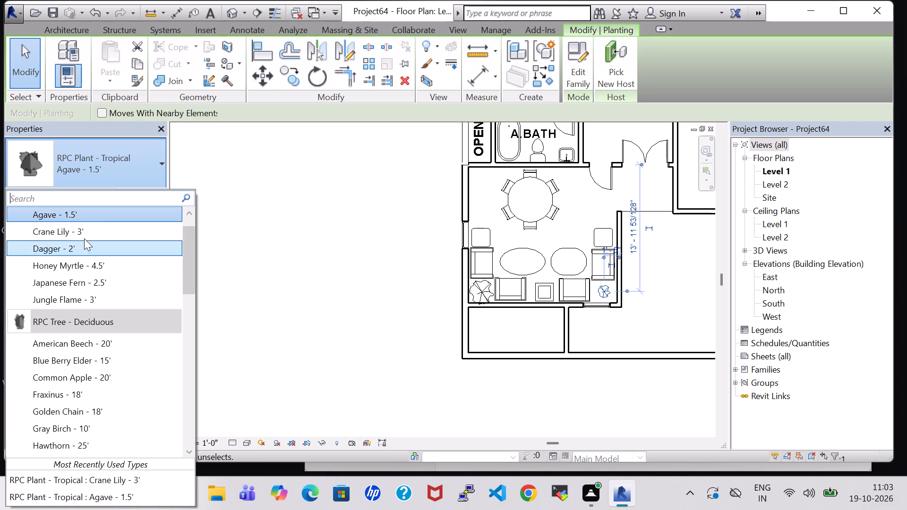
left_click(84, 234)
In the 3D view, set the offset of the sitting room's southwest corner crane lily to 0' 0".
left_click(225, 11)
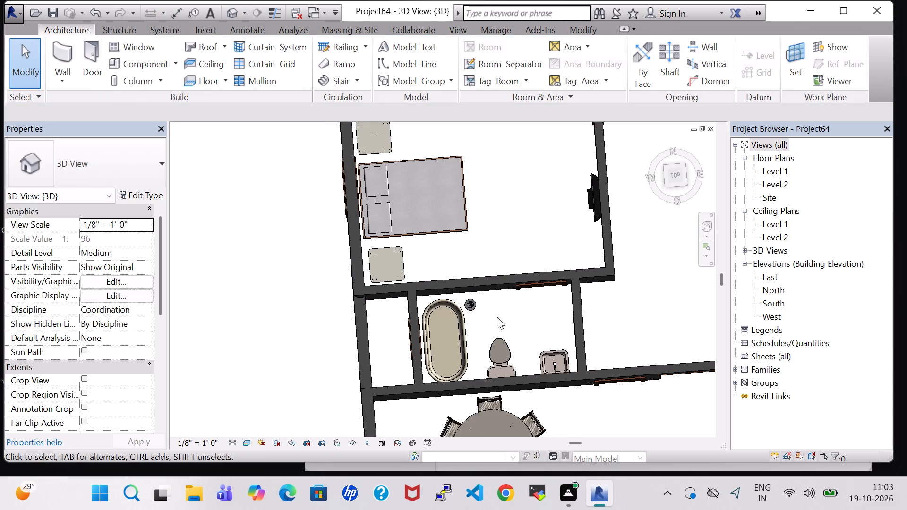
middle_click_drag(497, 317, 523, 176)
middle_click_drag(631, 318, 593, 320)
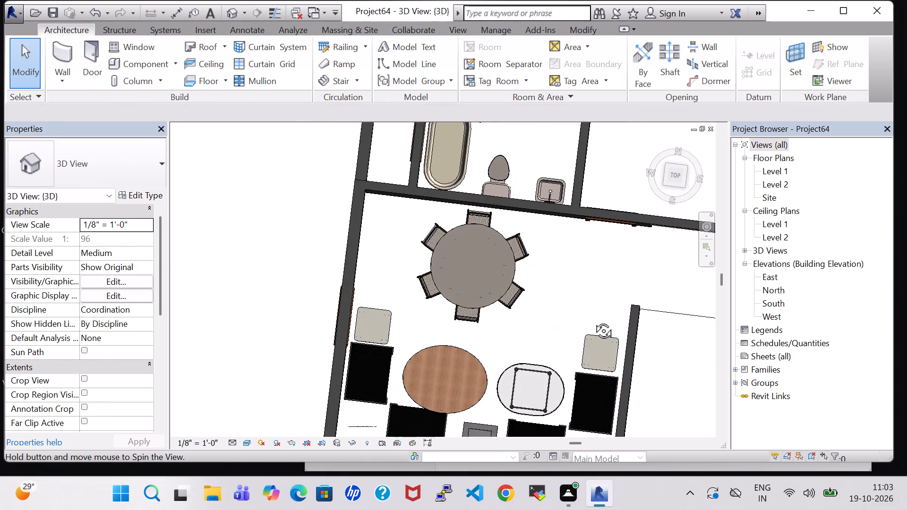
middle_click_drag(593, 320, 540, 322)
middle_click_drag(477, 170, 443, 219)
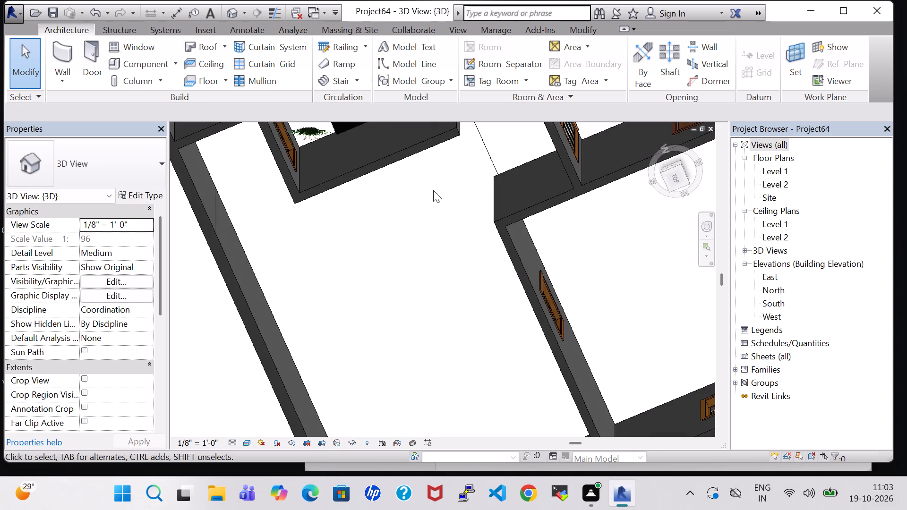
middle_click_drag(433, 187, 358, 416)
middle_click_drag(396, 327, 299, 294, "shift")
middle_click_drag(424, 173, 403, 424)
middle_click_drag(468, 343, 478, 203, "shift")
middle_click_drag(436, 230, 474, 326, "shift")
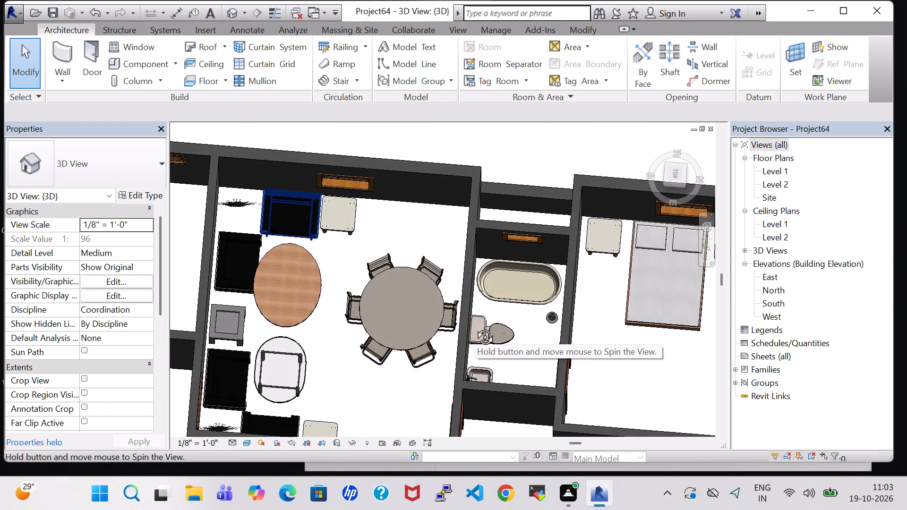
middle_click_drag(474, 326, 412, 206, "shift")
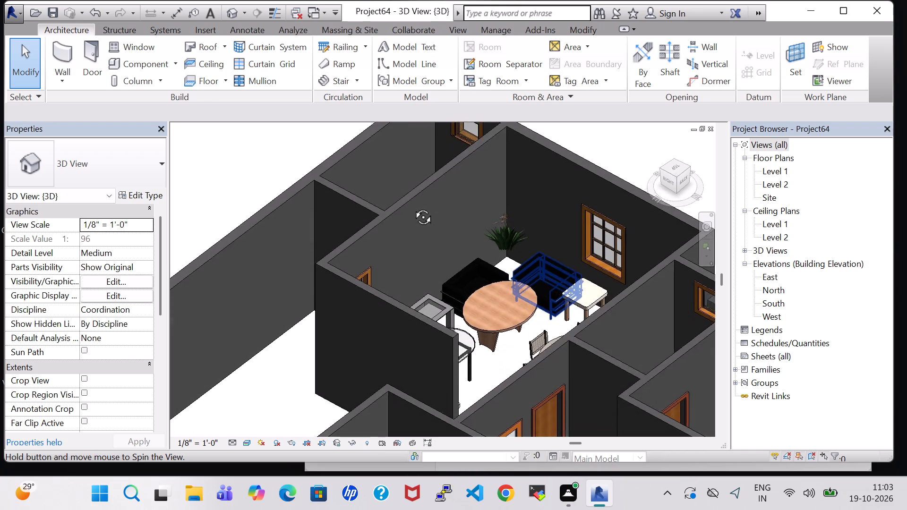
middle_click_drag(412, 206, 412, 212, "shift")
left_click(496, 216)
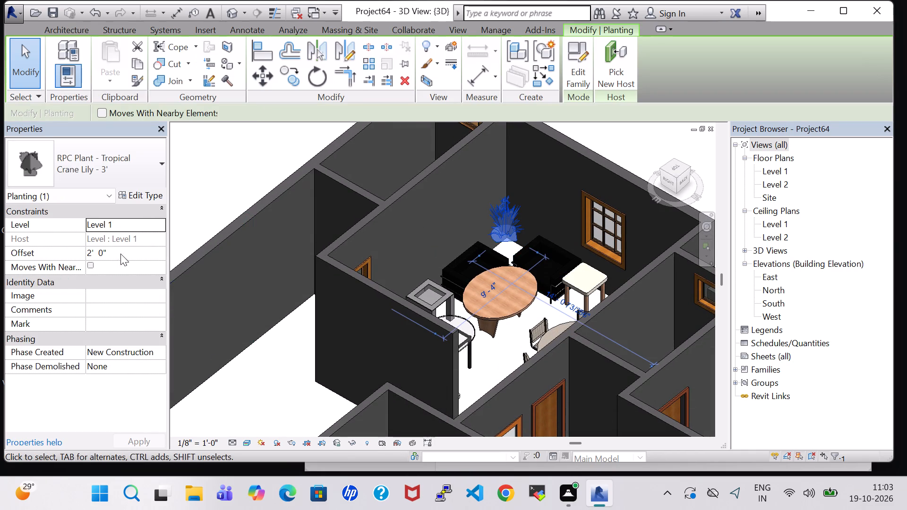
left_click(93, 253)
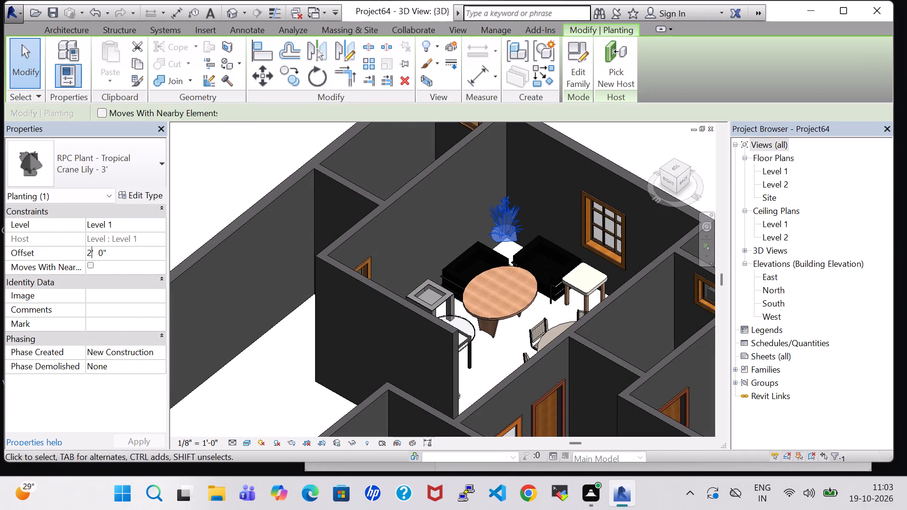
key("BackSpace")
key("0")
key("Return")
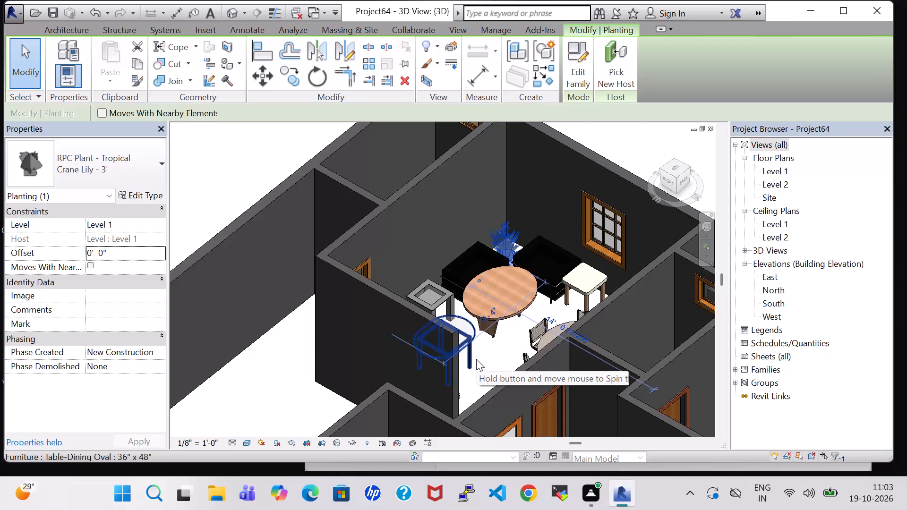
left_click(488, 360)
Set the offset of the sitting room's southeast corner crane lily to 0' 0".
middle_click_drag(497, 362, 460, 381, "shift")
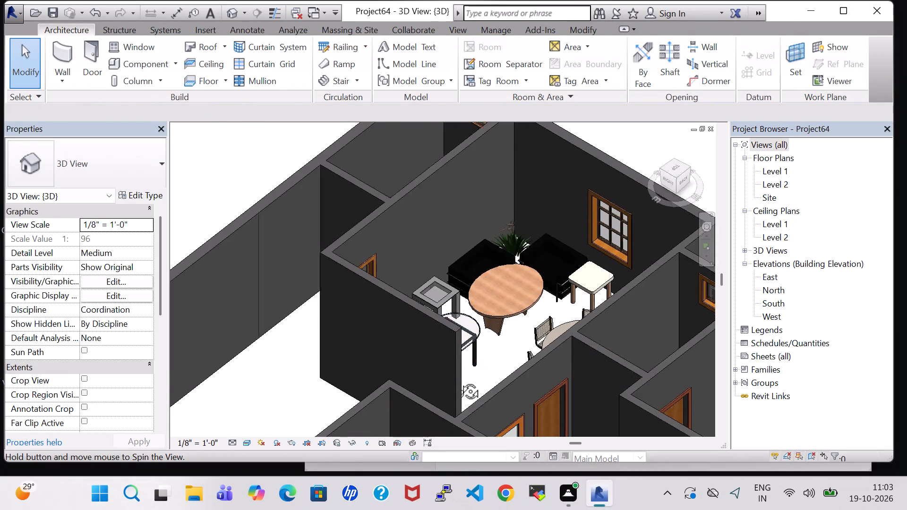
middle_click_drag(460, 381, 448, 386, "shift")
middle_click_drag(642, 309, 606, 318, "shift")
scroll(606, 318, "up", 1, "shift")
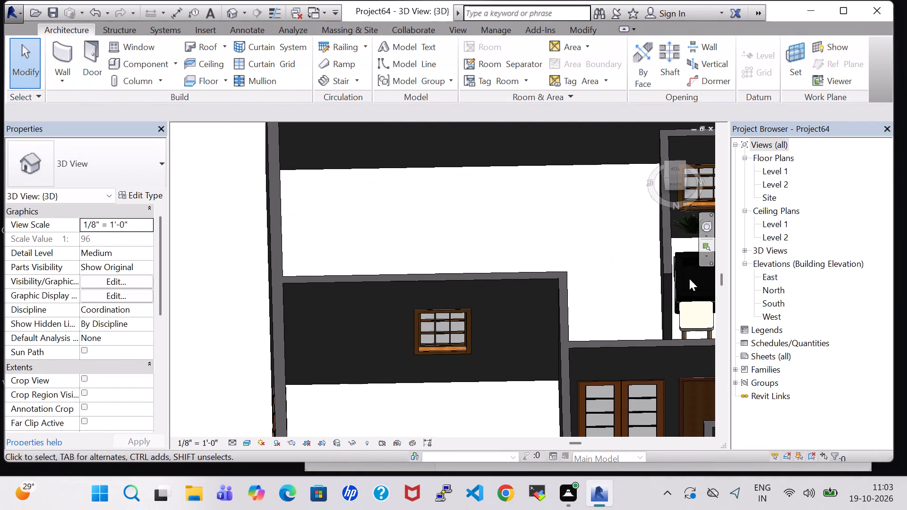
left_click(681, 225)
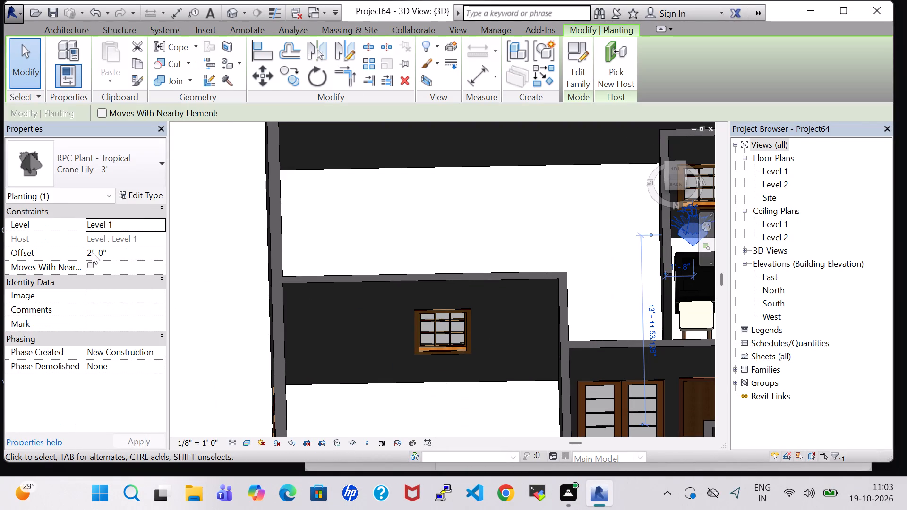
left_click(92, 252)
key("BackSpace")
key("0")
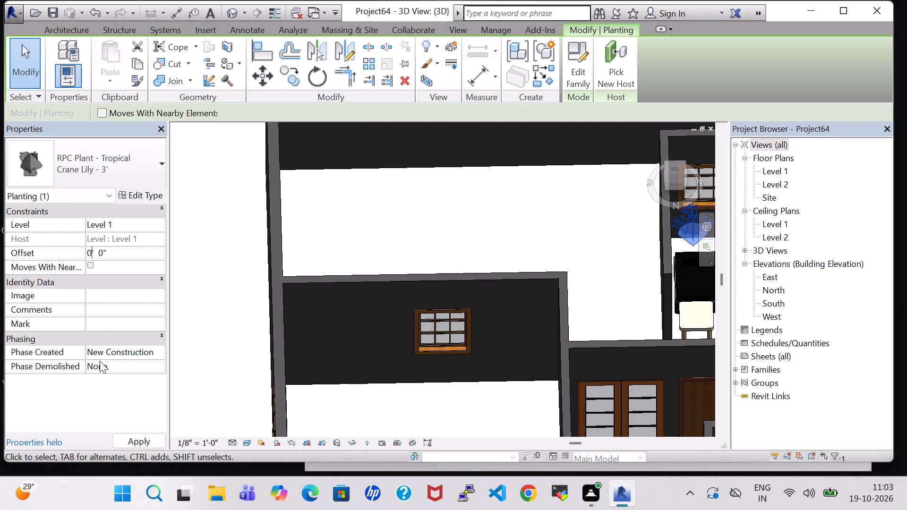
left_click(142, 440)
left_click(619, 213)
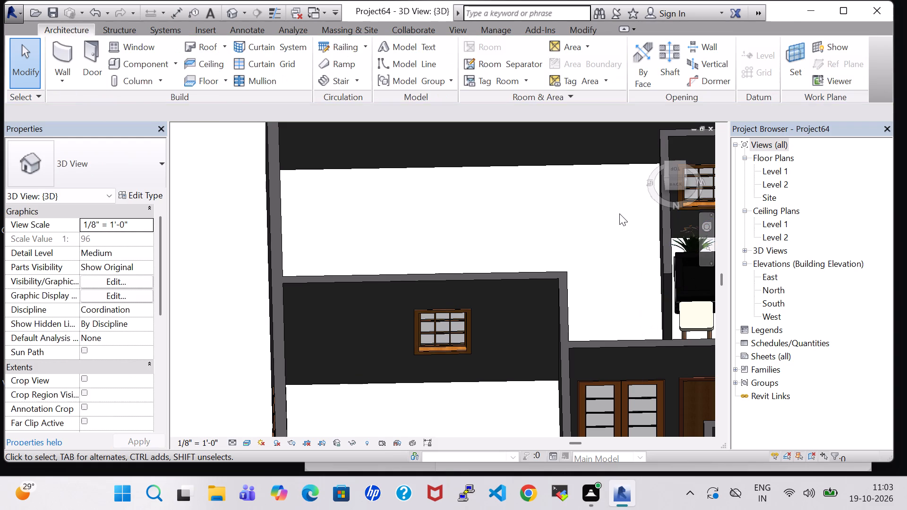
Return to the Level 1 floor plan, around the sitting/dining room and the small rooms south of it.
middle_click_drag(619, 216, 620, 250, "shift")
middle_click_drag(620, 250, 569, 243)
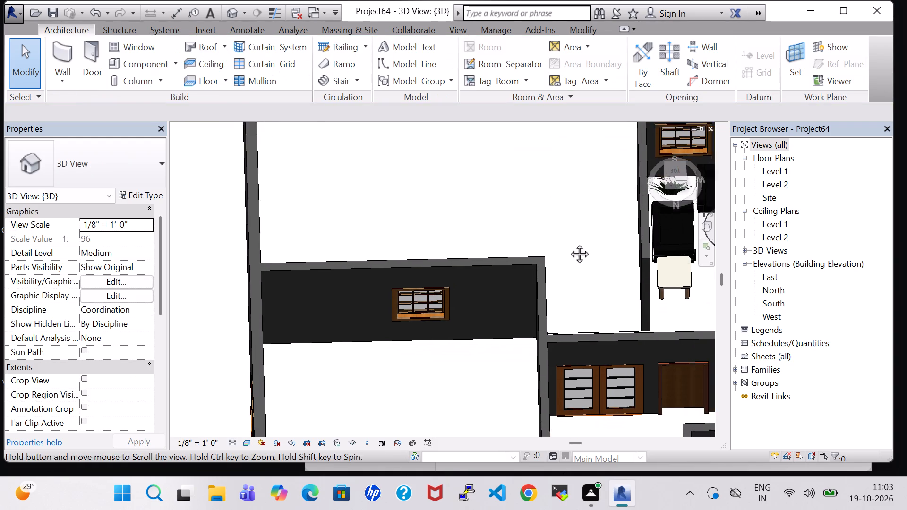
middle_click_drag(569, 243, 282, 254)
double_click(781, 170)
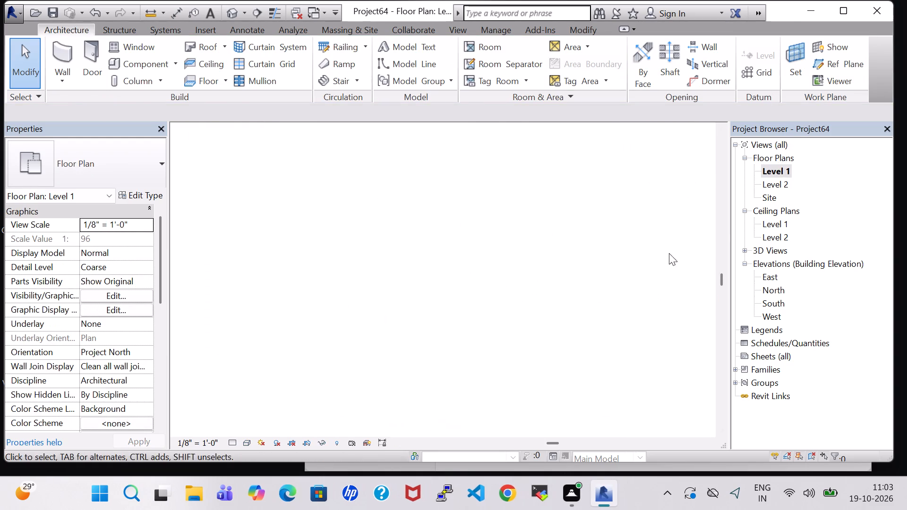
scroll(605, 277, "down", 1)
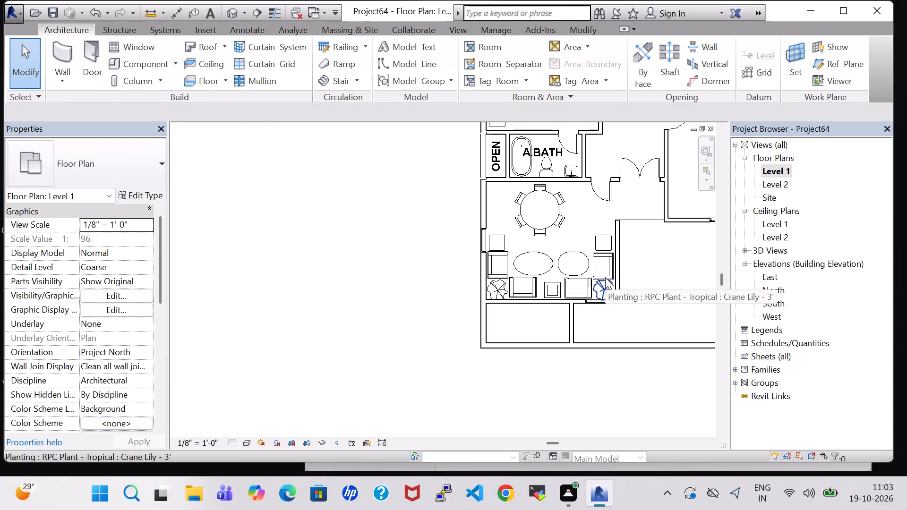
middle_click_drag(639, 273, 573, 366)
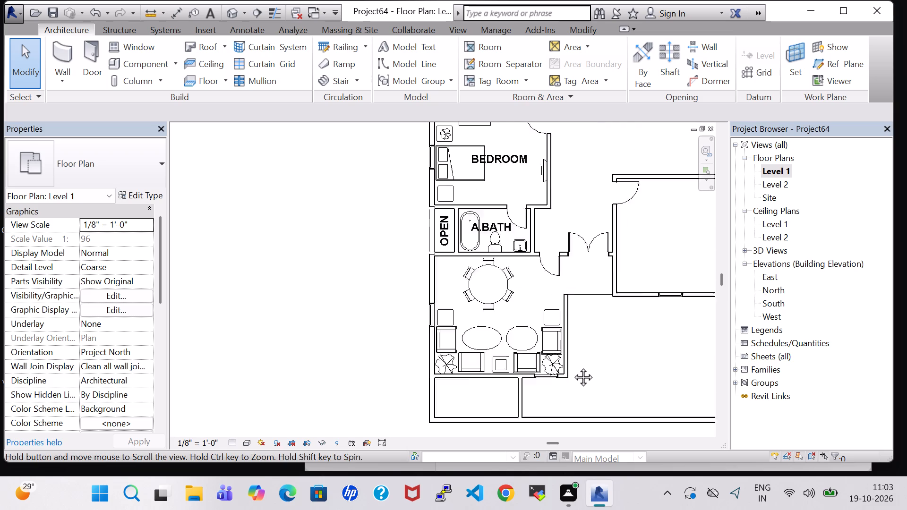
middle_click_drag(573, 366, 565, 374)
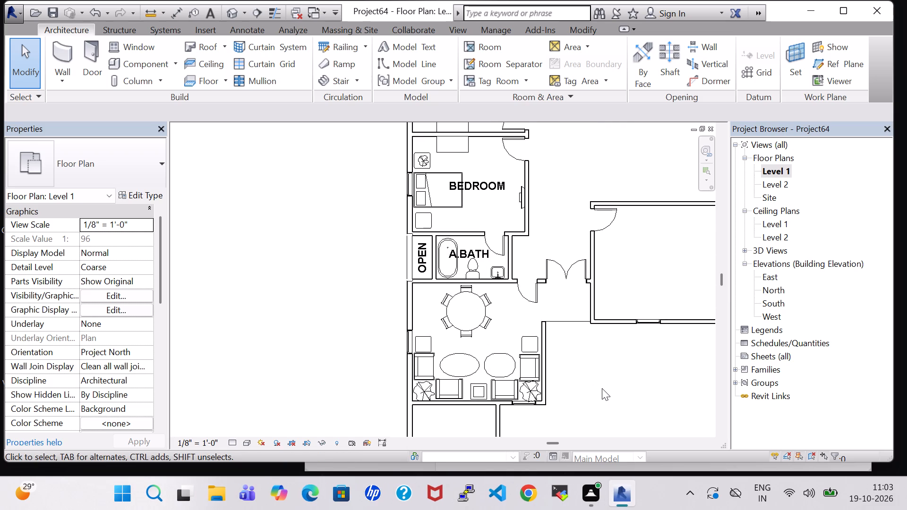
middle_click_drag(602, 388, 607, 348)
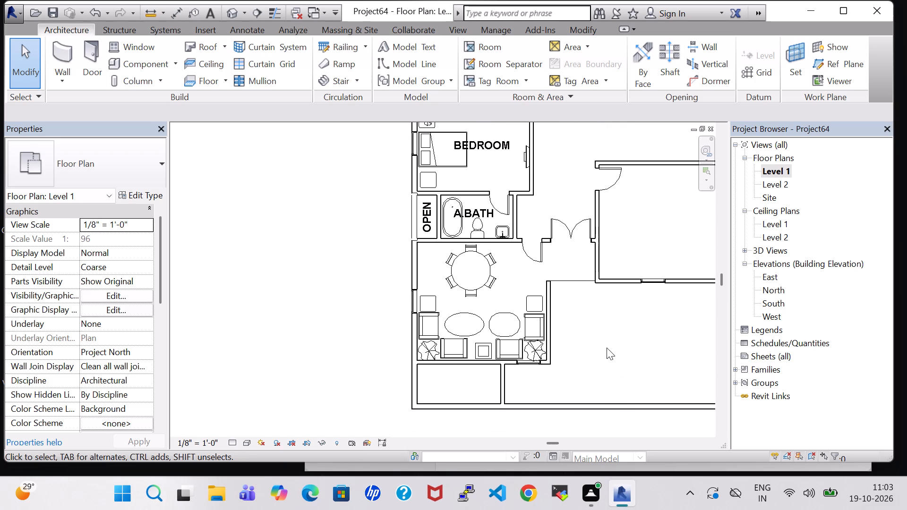
middle_click_drag(607, 348, 614, 325)
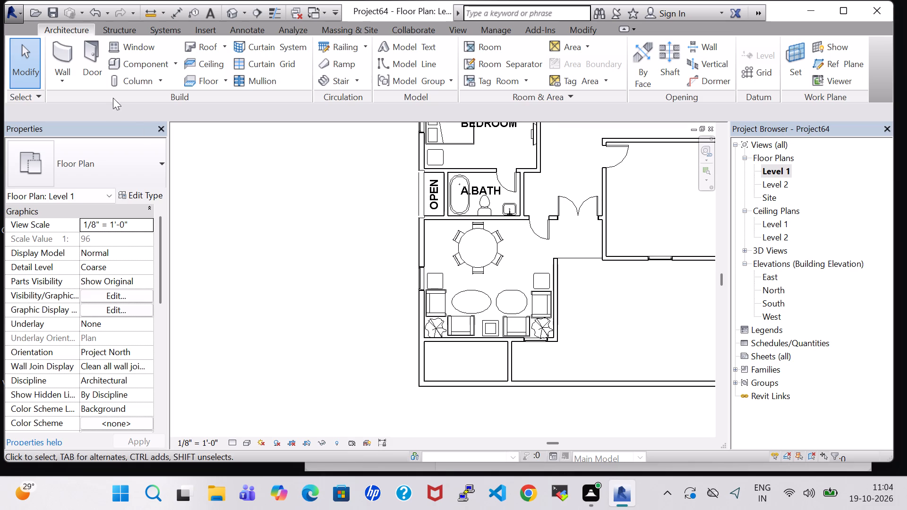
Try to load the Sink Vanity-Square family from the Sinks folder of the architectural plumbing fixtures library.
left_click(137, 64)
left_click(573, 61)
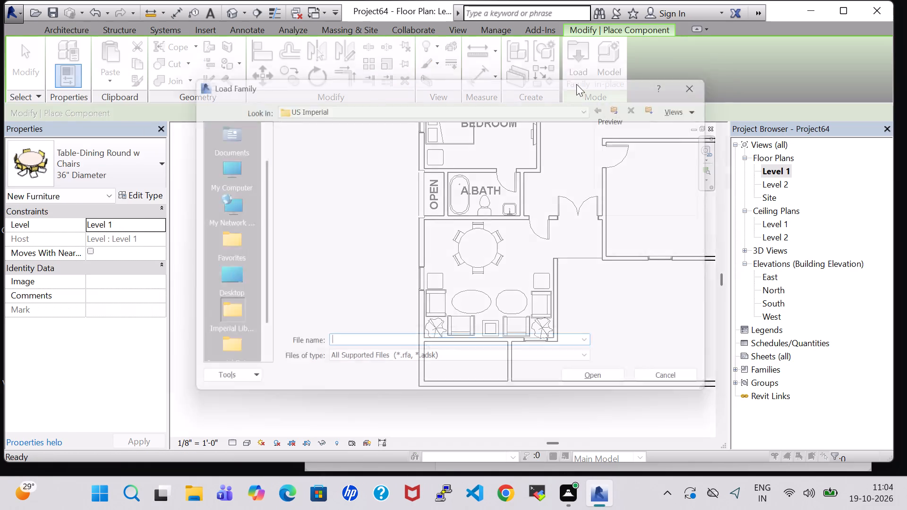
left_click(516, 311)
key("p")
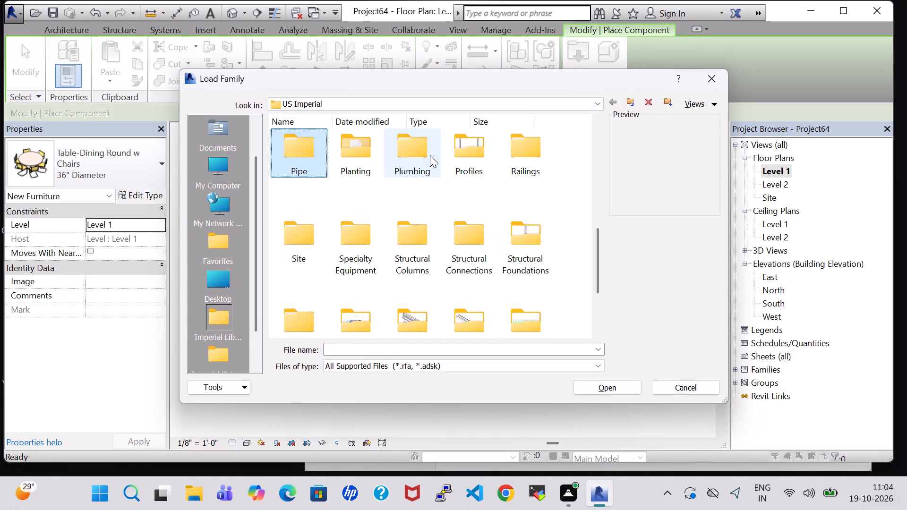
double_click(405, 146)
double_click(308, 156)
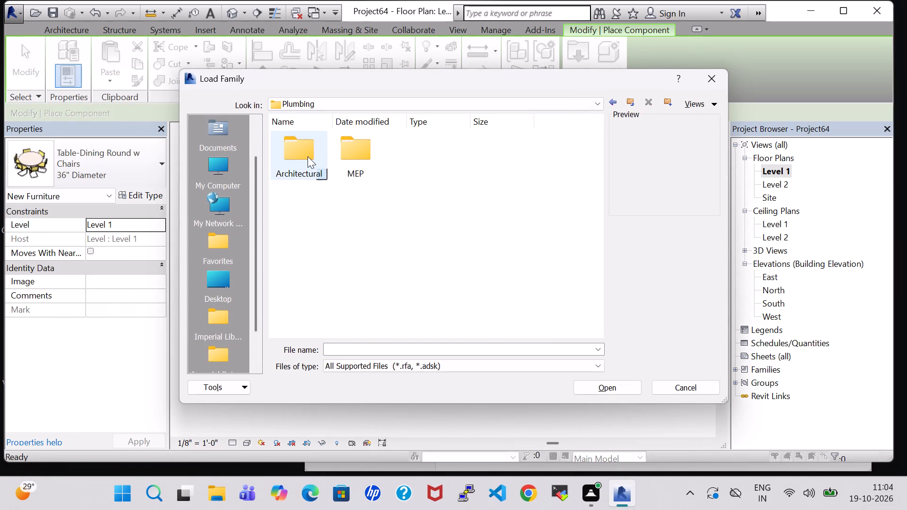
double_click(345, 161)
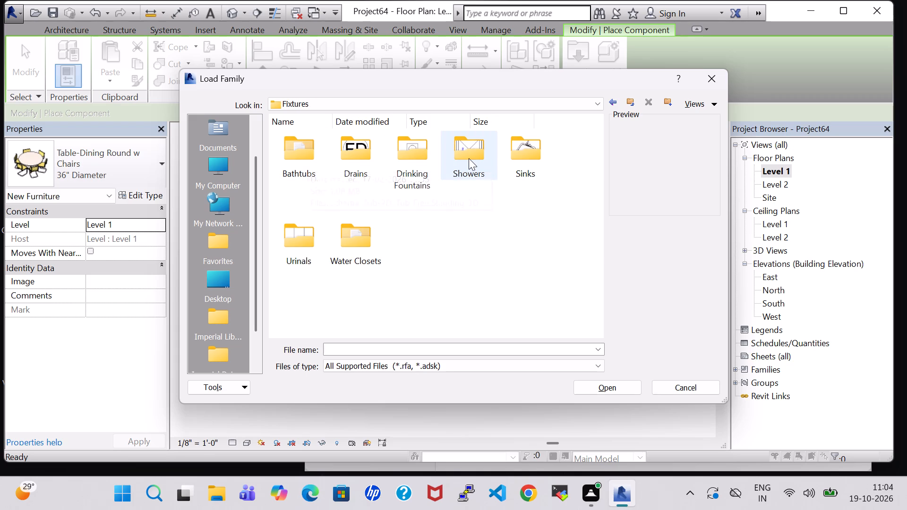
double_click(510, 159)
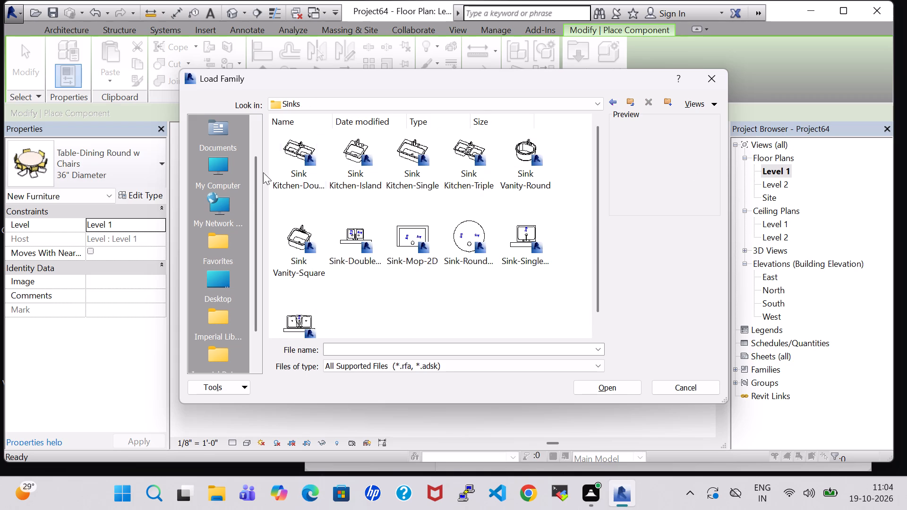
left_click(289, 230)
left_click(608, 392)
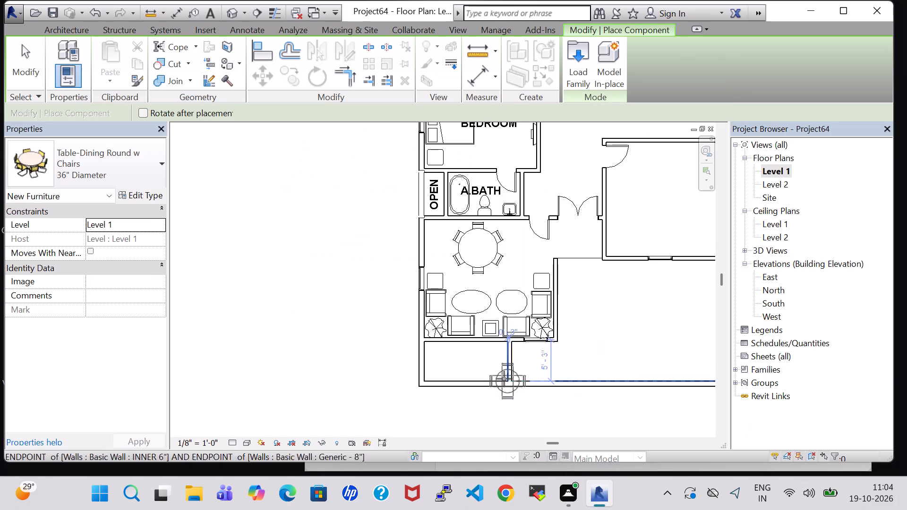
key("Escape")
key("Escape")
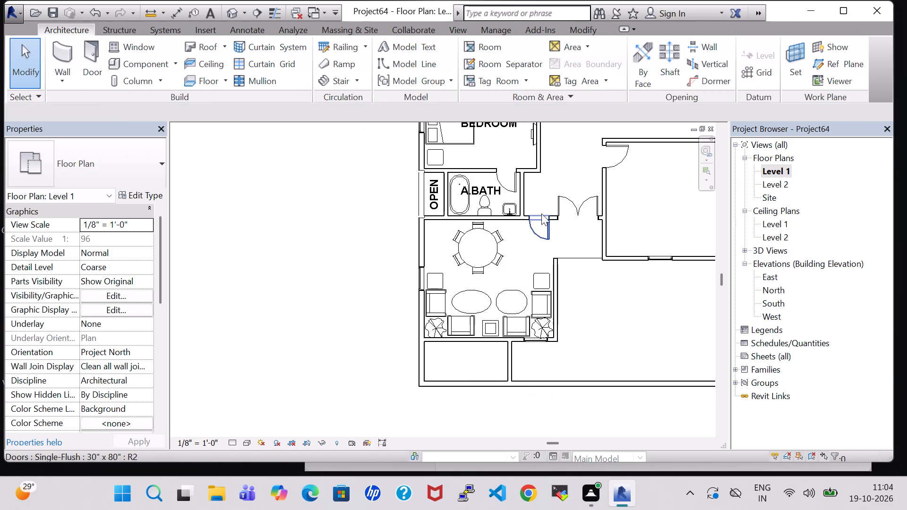
Place a Sink Vanity-Square 20" x 18" like the A.BATH one against the north wall of the small southwest room.
left_click(508, 208)
right_click(508, 208)
left_click(580, 253)
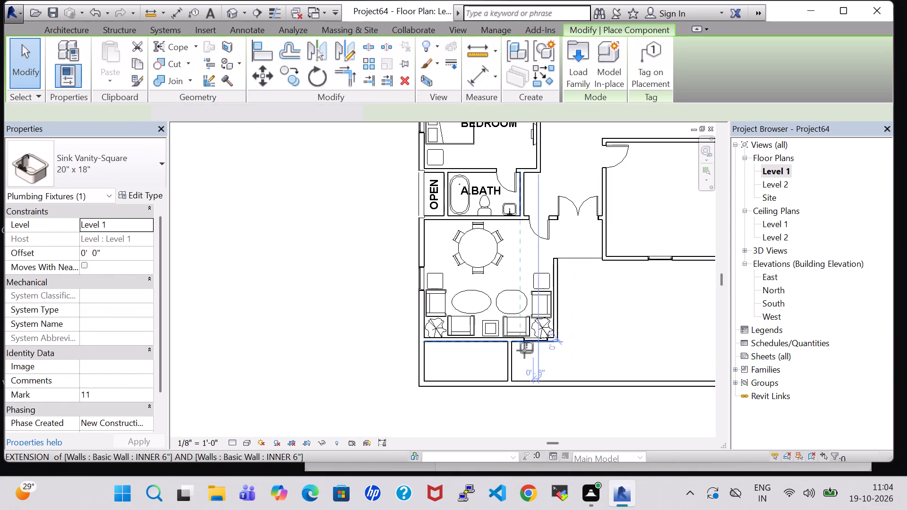
left_click(478, 351)
key("Escape")
key("Escape")
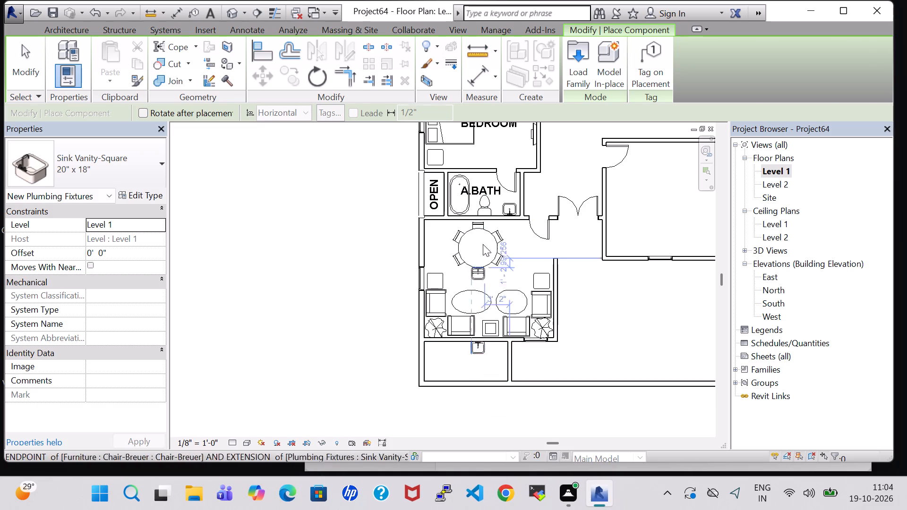
Place a Toilet-Domestic-3D like the A.BATH one west of the new sink, rotated with its tank against the north wall.
left_click(479, 208)
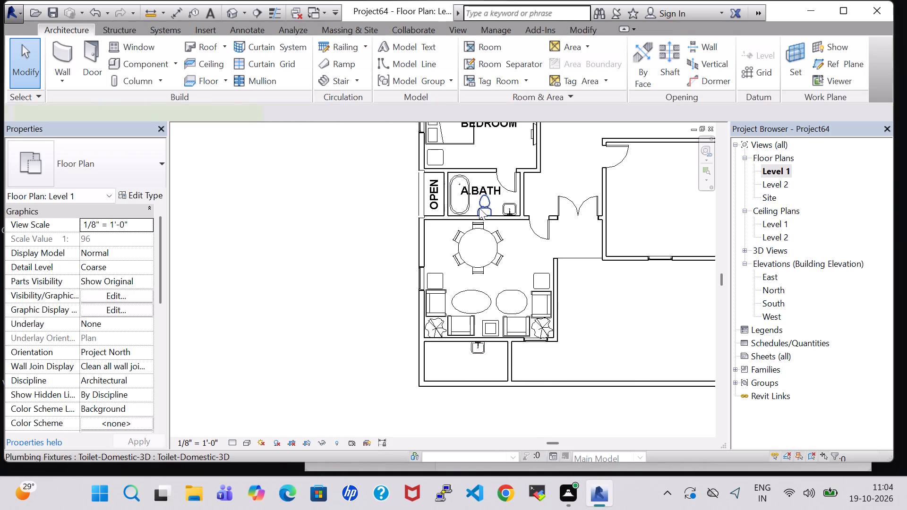
right_click(479, 208)
left_click(538, 248)
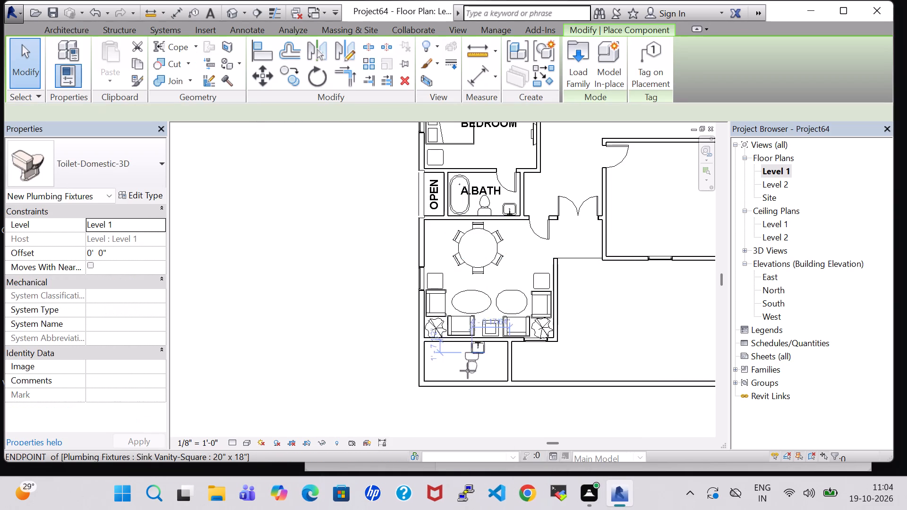
key("space")
key("space")
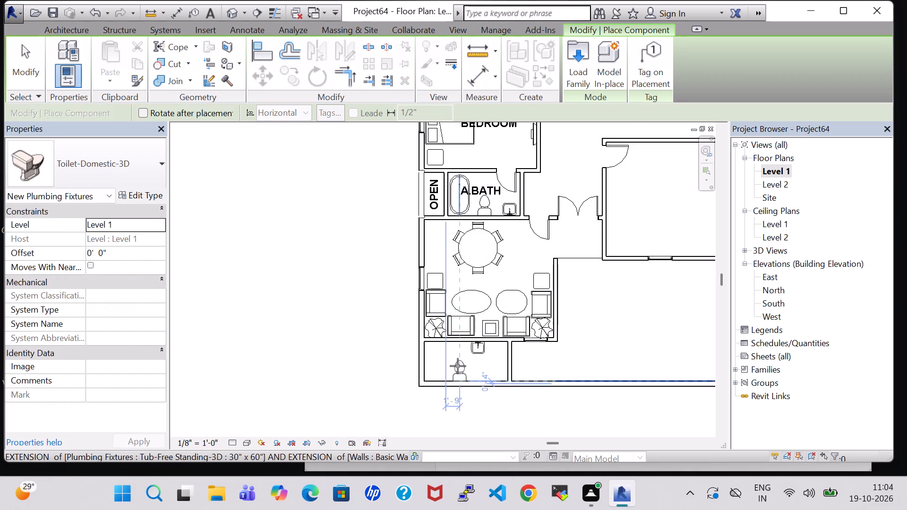
key("space")
key("space")
key("space")
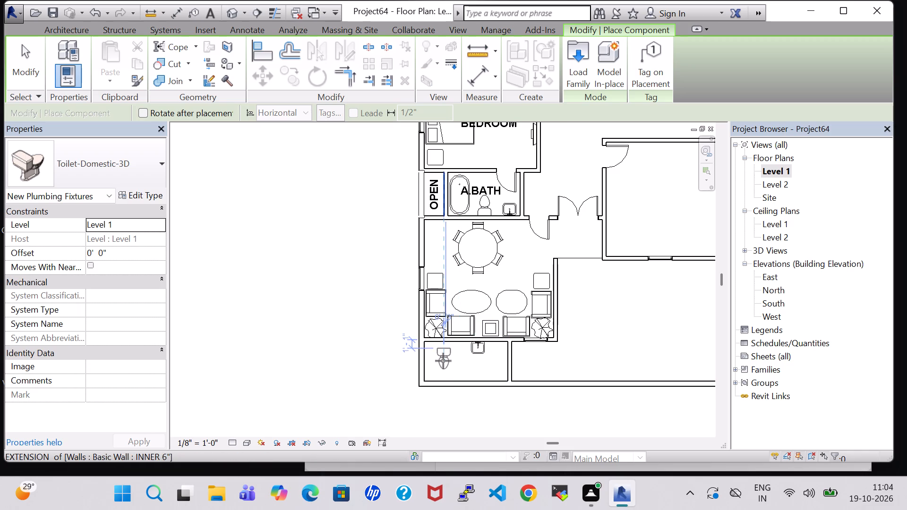
scroll(443, 361, "up", 5)
left_click(443, 349)
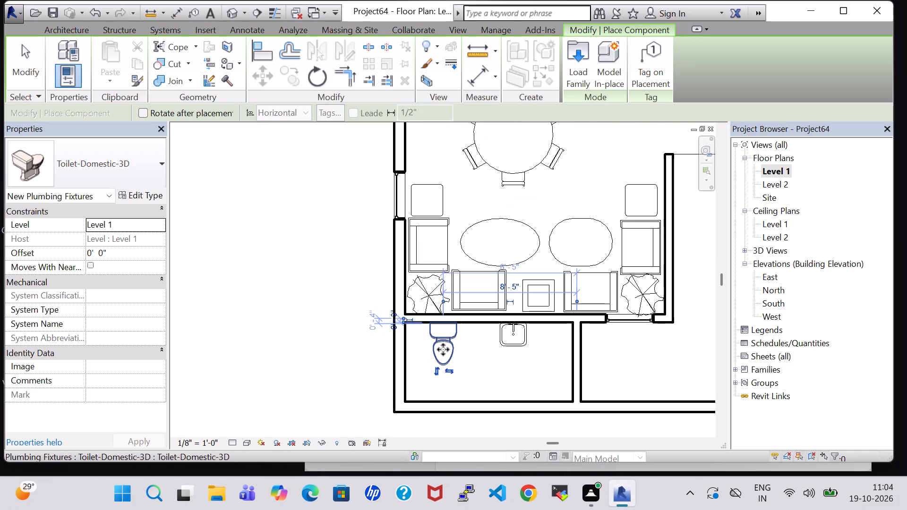
key("Escape")
key("Escape")
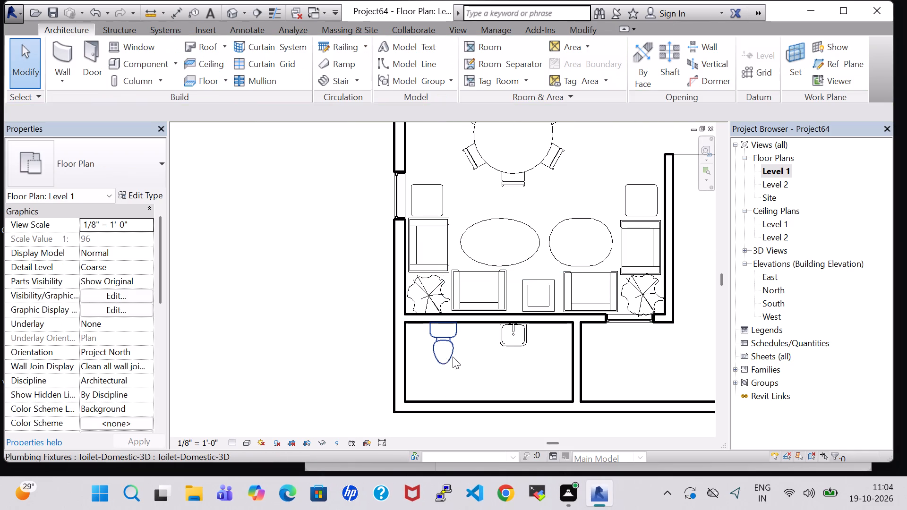
left_click(479, 362)
scroll(479, 362, "down", 1)
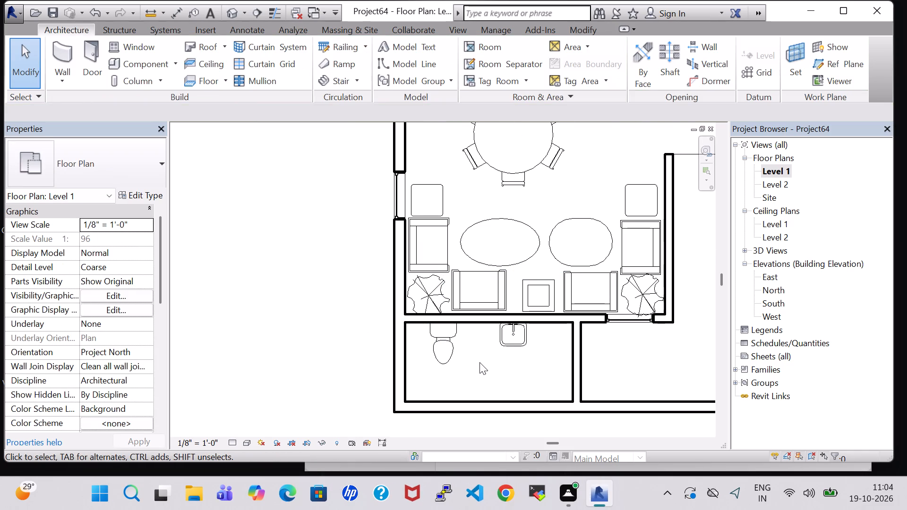
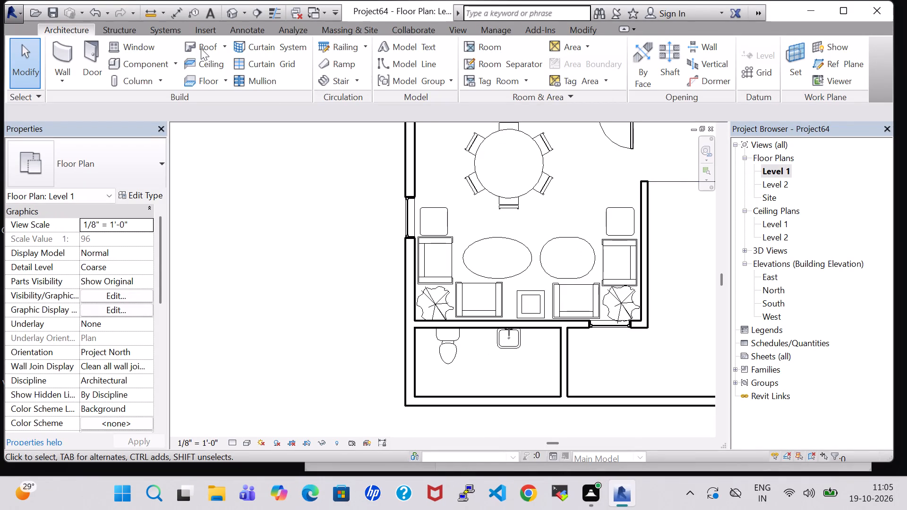
Examine the bathrooms and their fixtures across the house in the 3D view.
left_click(228, 11)
scroll(376, 314, "down", 5)
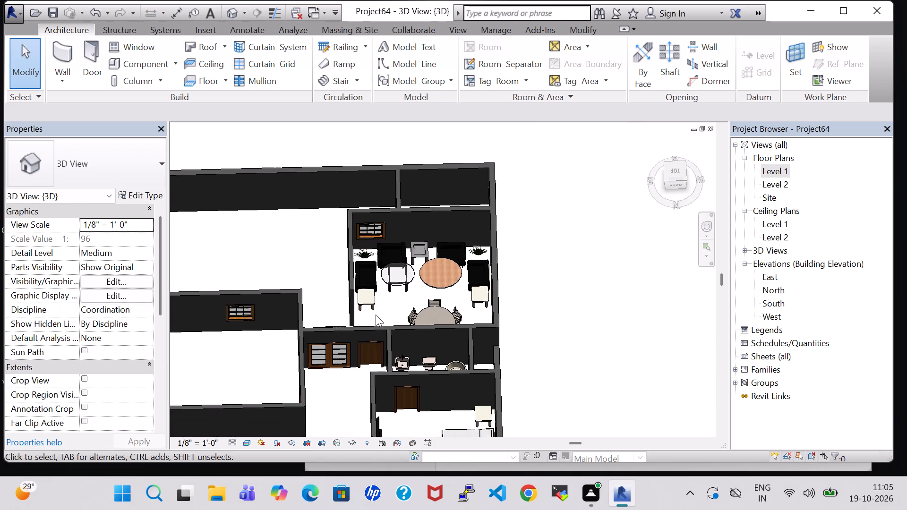
middle_click_drag(376, 314, 396, 178)
middle_click_drag(388, 301, 391, 172)
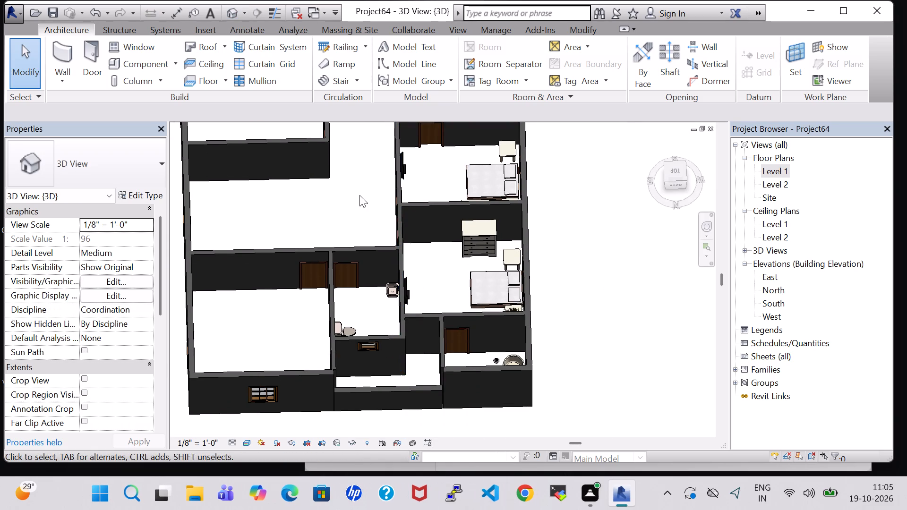
middle_click_drag(359, 195, 359, 283, "shift")
middle_click_drag(356, 326, 359, 316)
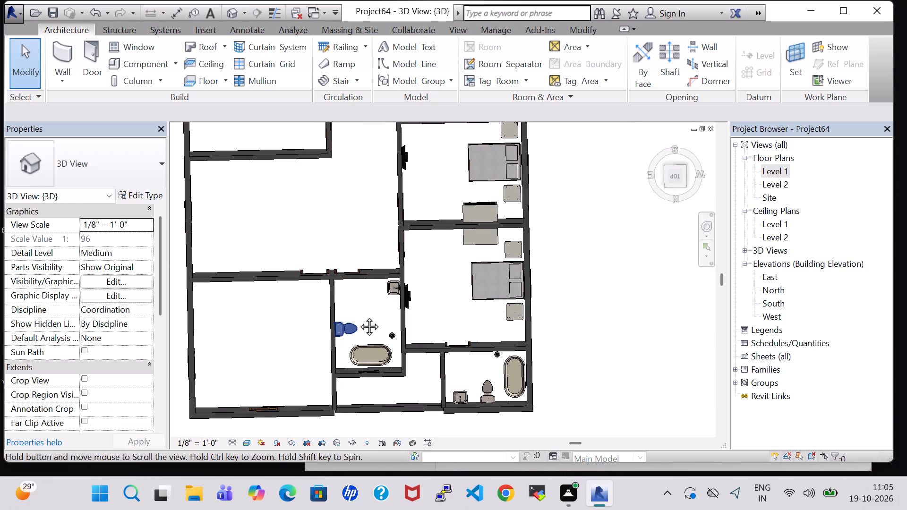
middle_click_drag(359, 316, 359, 291)
scroll(456, 312, "up", 3)
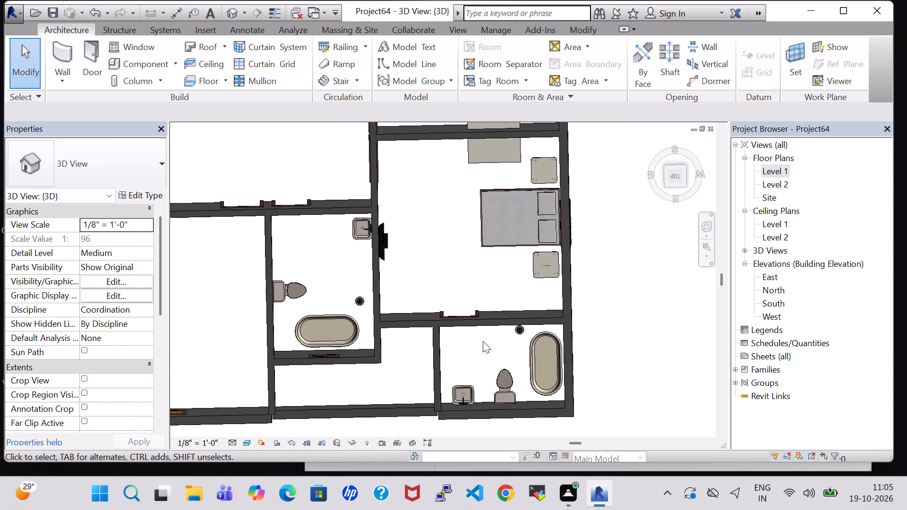
middle_click_drag(486, 356, 480, 325)
scroll(486, 356, "up", 1)
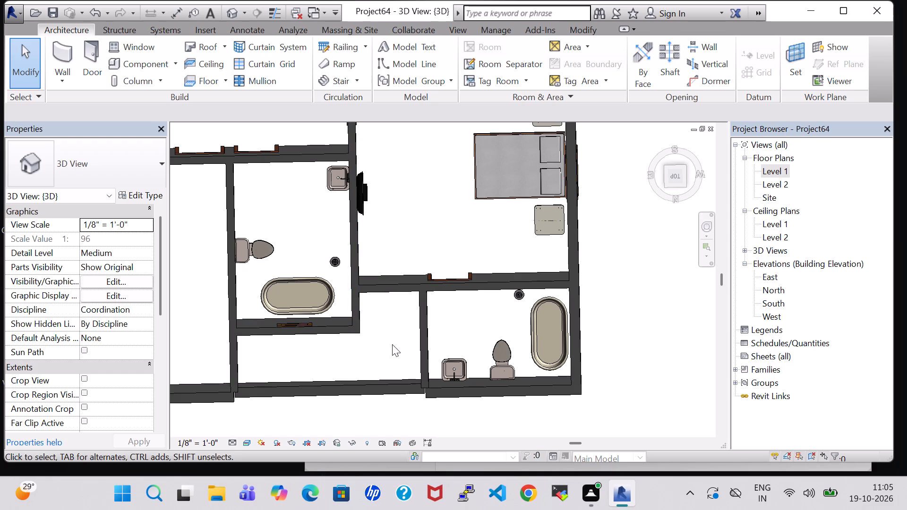
scroll(488, 330, "down", 2)
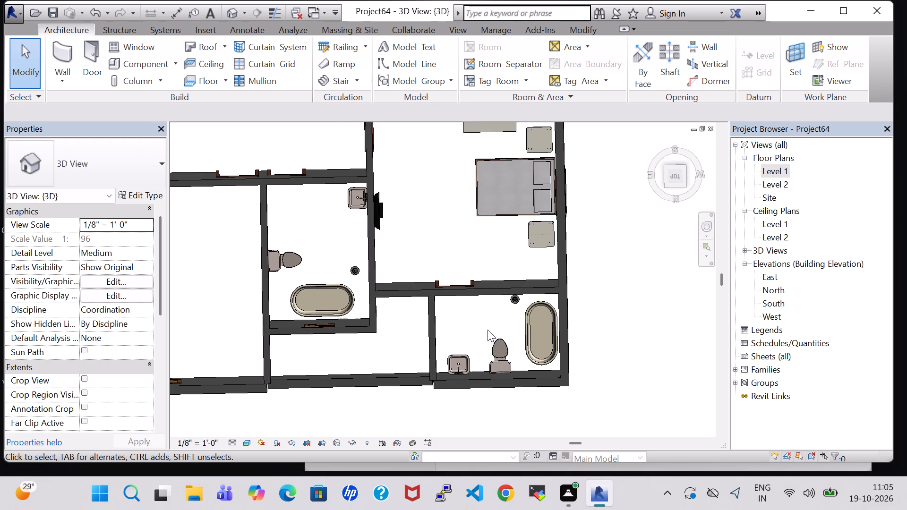
scroll(488, 330, "down", 2)
middle_click_drag(452, 262, 461, 470)
middle_click_drag(492, 315, 482, 491)
scroll(550, 351, "up", 2)
scroll(550, 352, "down", 2)
middle_click_drag(554, 357, 497, 85)
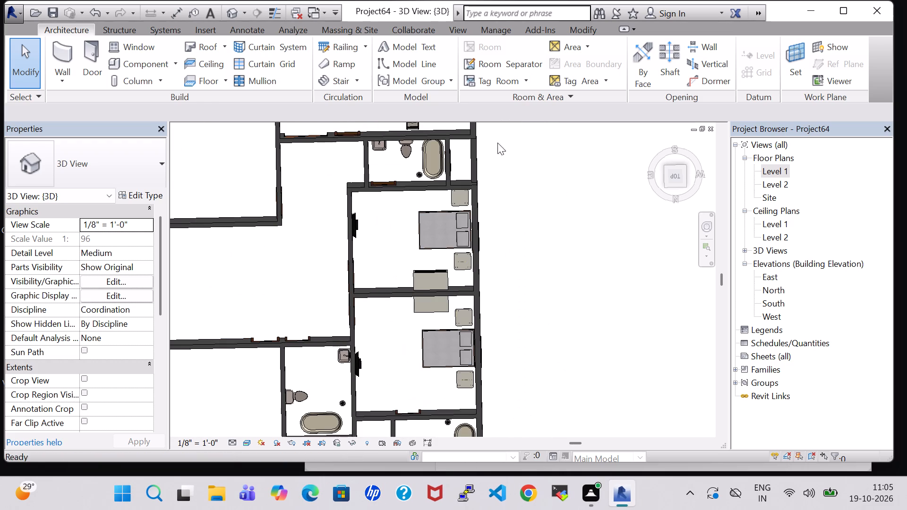
Place a matching 5" Strainer - 2" Drain floor drain on the Level 1 work plane, in front of the lounge-side toilet, about 3'-10" from the shared wall.
left_click(417, 175)
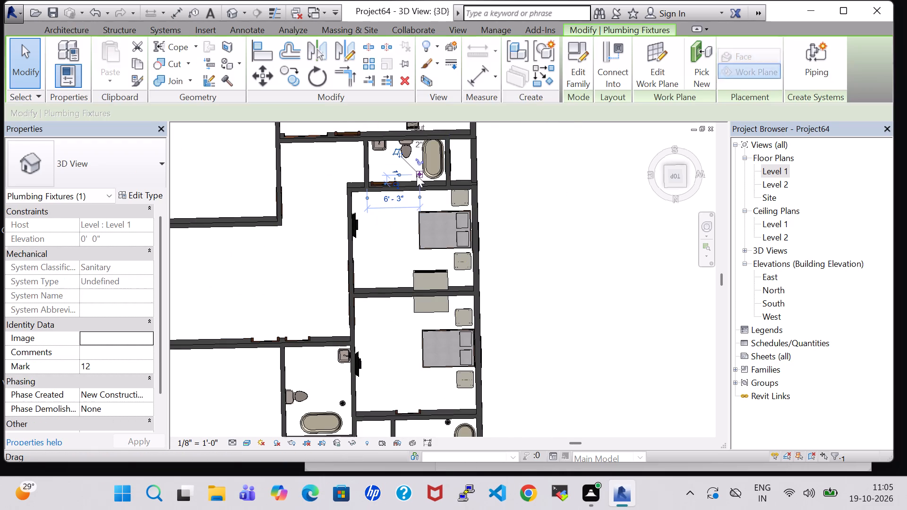
right_click(417, 175)
left_click(507, 253)
middle_click_drag(512, 245, 516, 253)
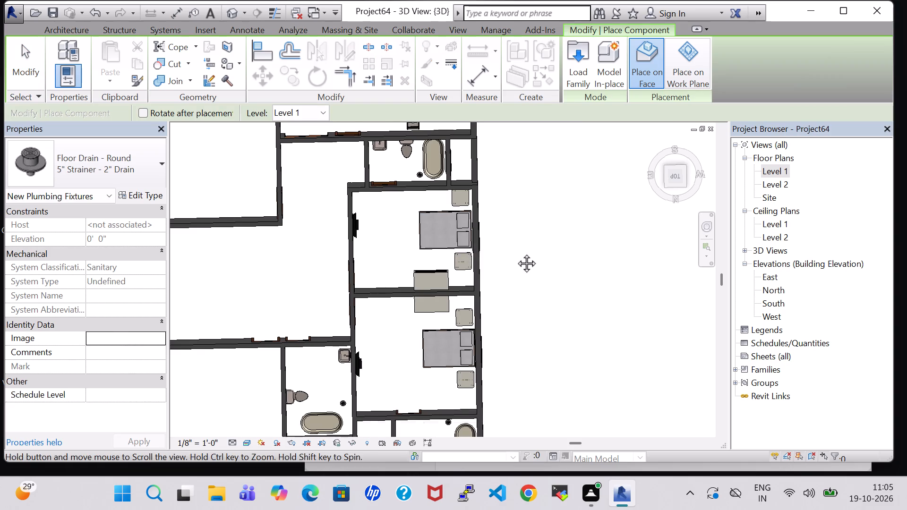
middle_click_drag(516, 253, 558, 417)
left_click(687, 76)
scroll(513, 151, "up", 2)
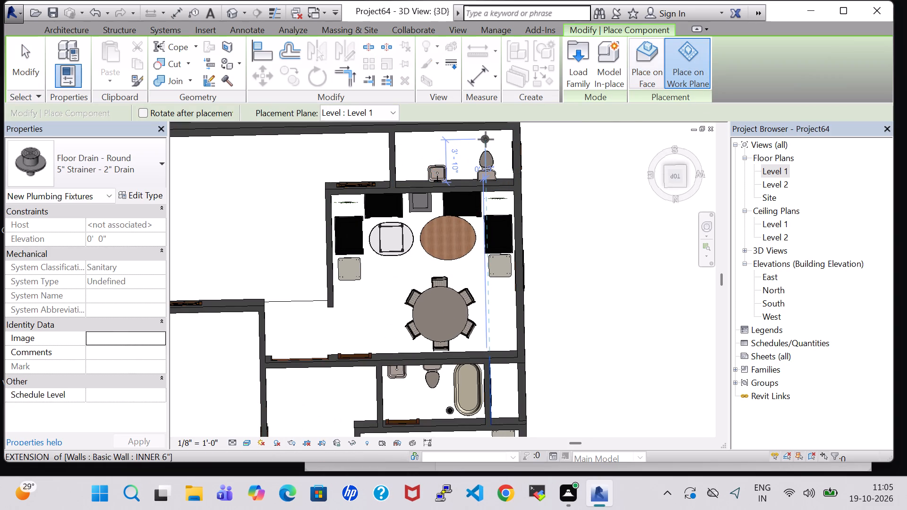
left_click(486, 139)
key("Escape")
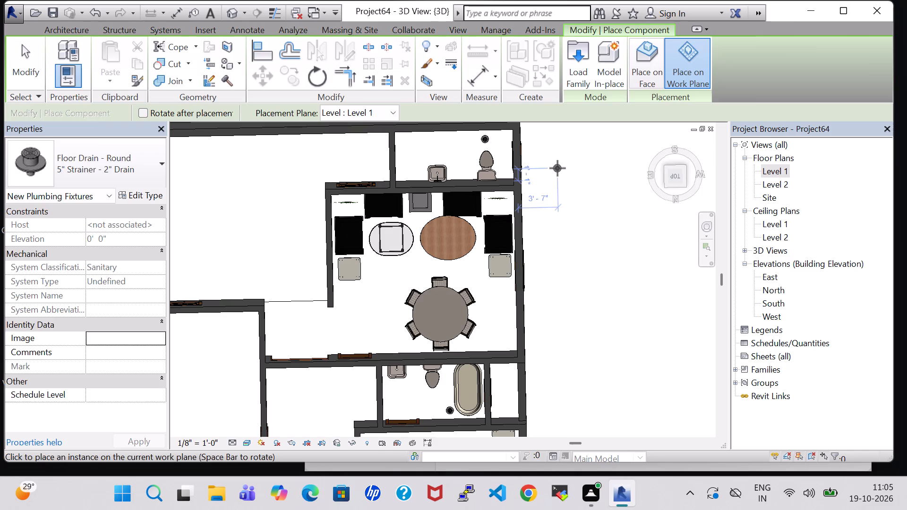
key("Escape")
On the Level 1 floor plan, place a tagged room in the enclosed toilet space directly below the lounge.
double_click(769, 171)
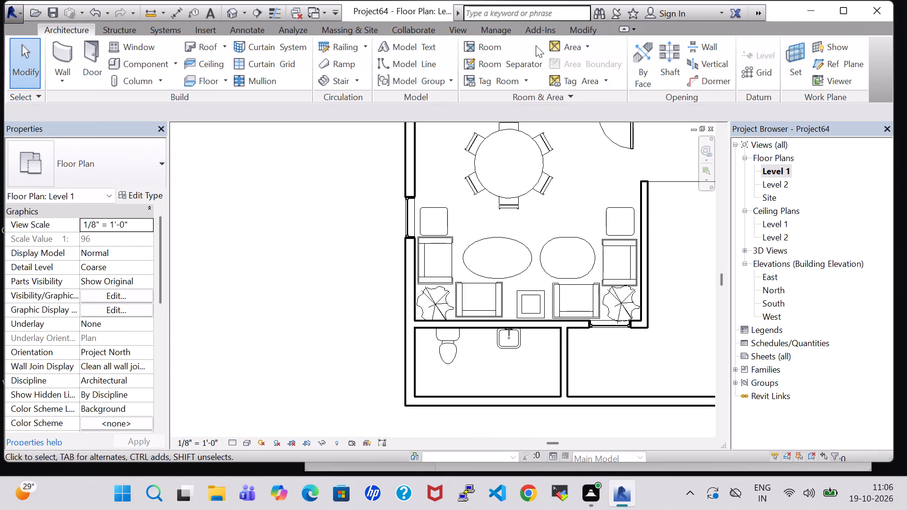
left_click(492, 49)
left_click(479, 374)
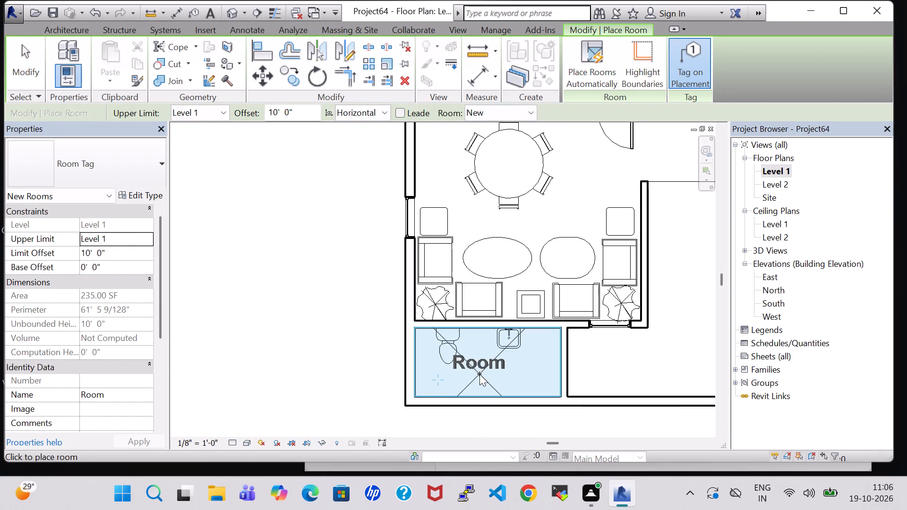
key("Escape")
key("Escape")
Rename the new room below the lounge as TOILET.
double_click(480, 368)
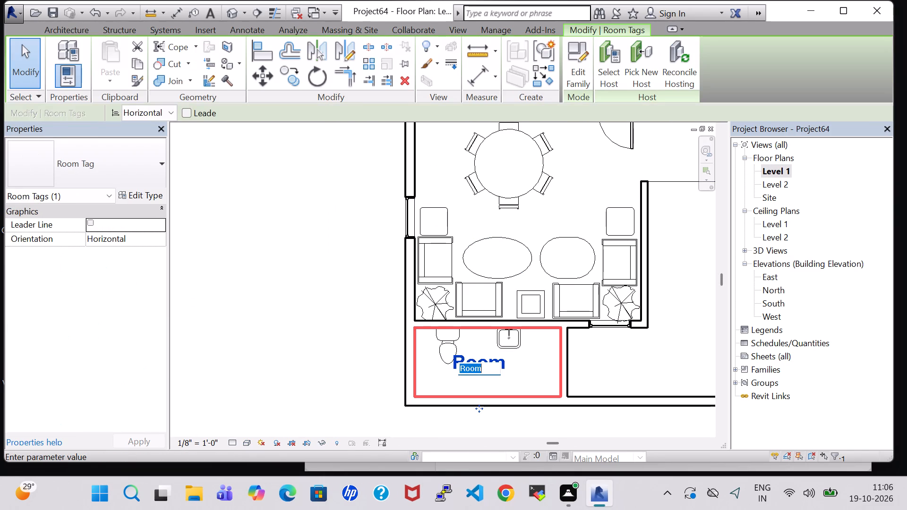
key("BackSpace")
type("BATH")
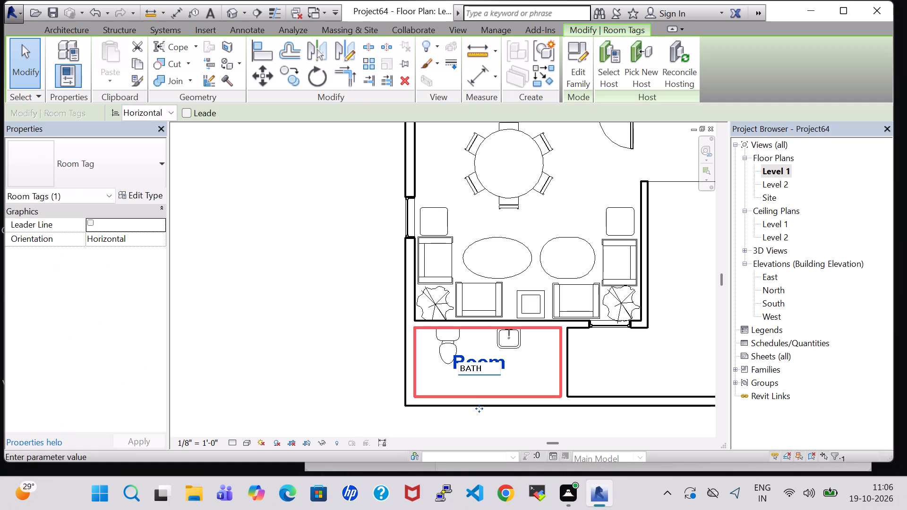
key("BackSpace")
key("BackSpace")
key("BackSpace")
key("BackSpace")
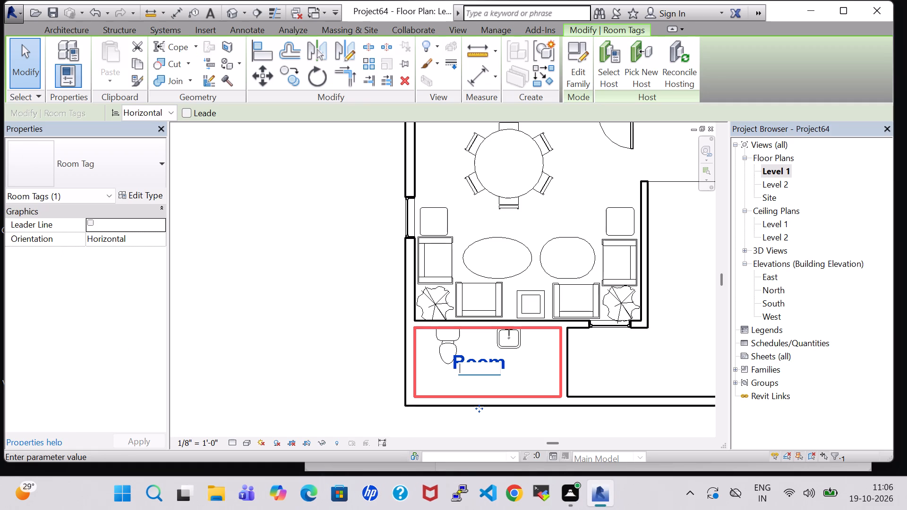
type("TOILET")
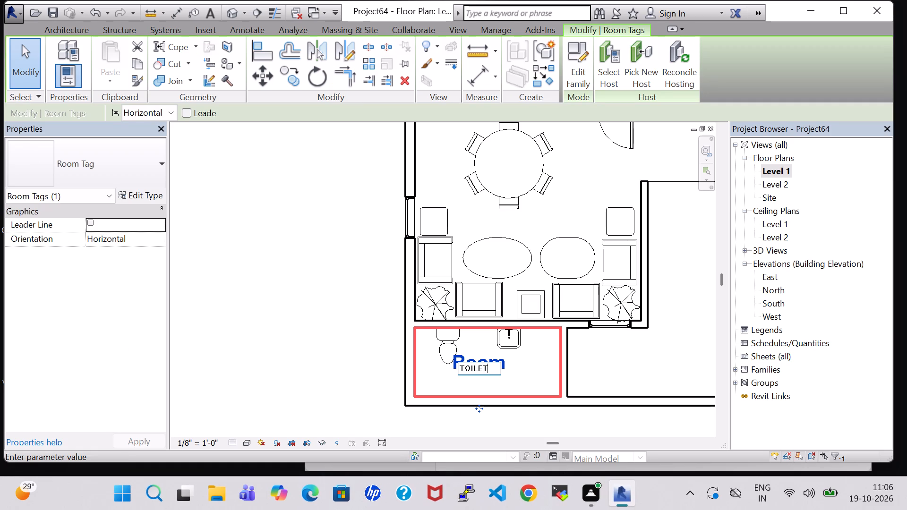
key("Return")
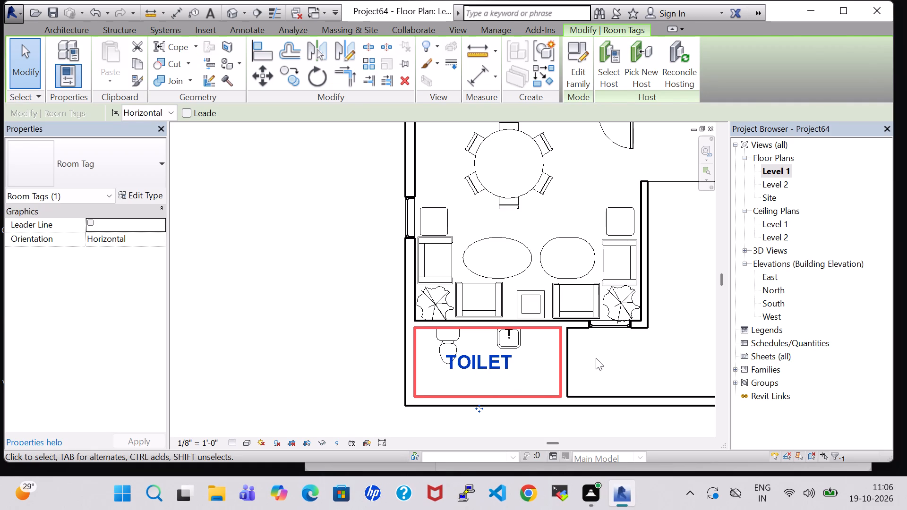
left_click(598, 358)
Delete the long Generic - 8" wall segment closing the open area at the plan's lower edge.
scroll(598, 358, "down", 7)
middle_click_drag(598, 358, 576, 358)
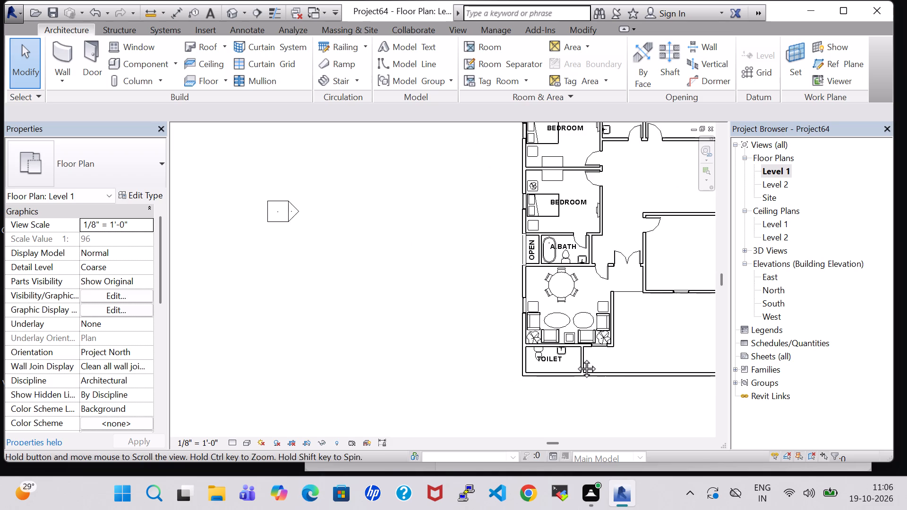
middle_click_drag(576, 358, 455, 357)
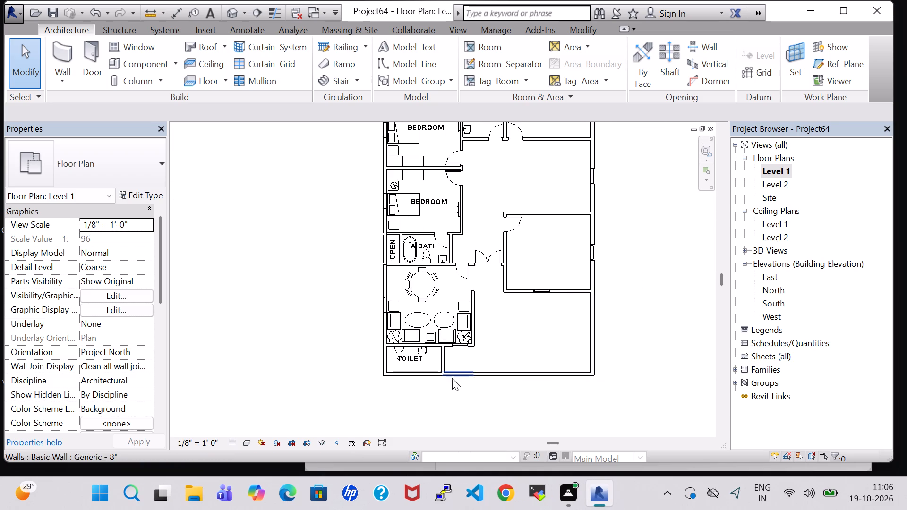
left_click(498, 374)
key("Delete")
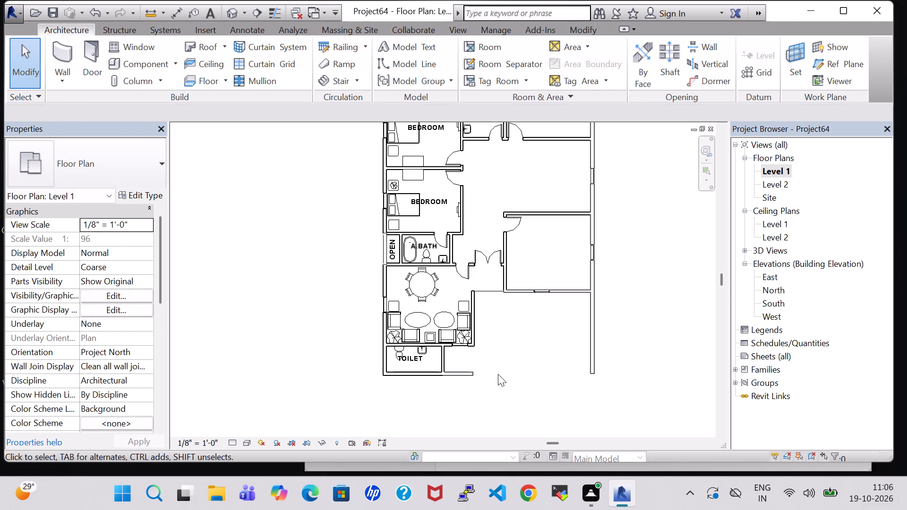
Nudge the free end of the remaining lower wall stub beside the toilet farther toward the new opening.
left_click(472, 374)
key("Right")
key("Right")
key("Right")
key("Right")
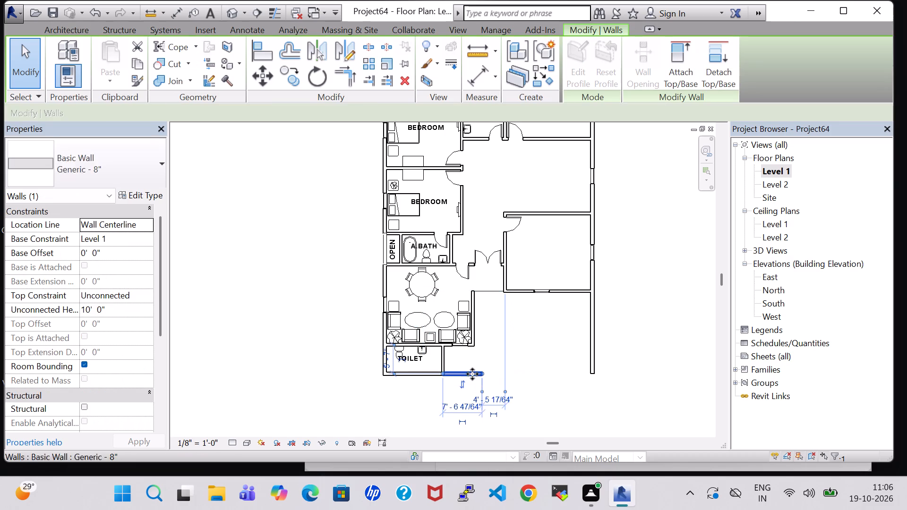
key("Right")
key("Right")
left_click(553, 380)
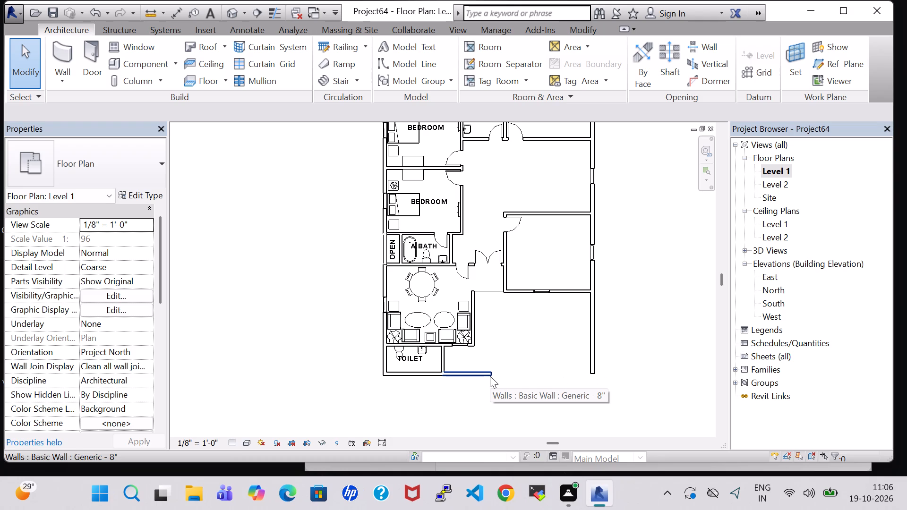
left_click(673, 311)
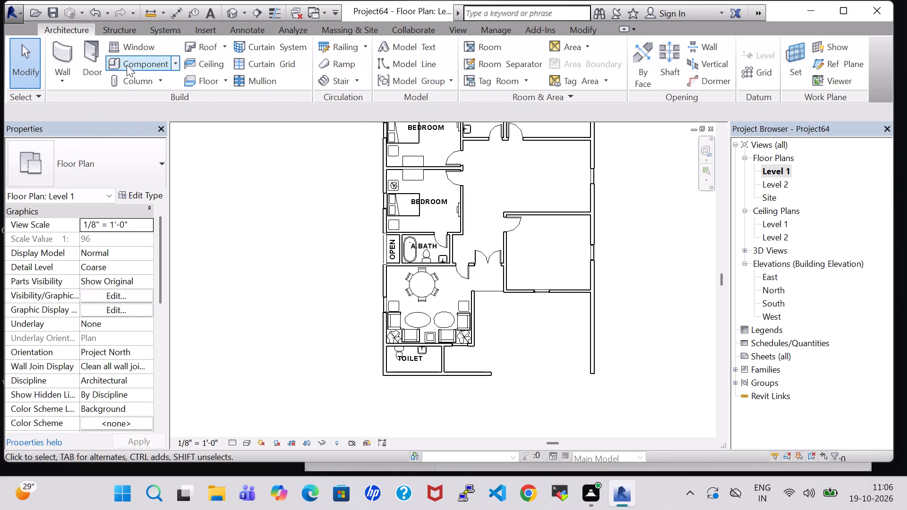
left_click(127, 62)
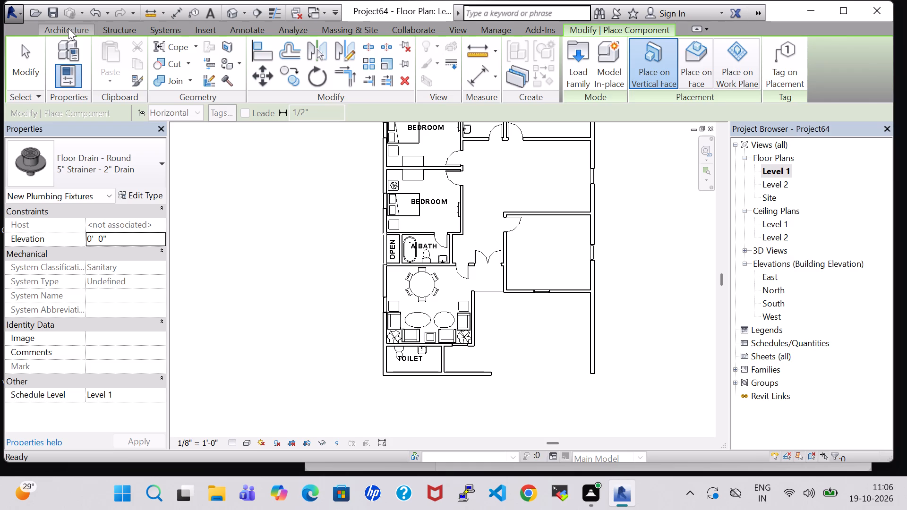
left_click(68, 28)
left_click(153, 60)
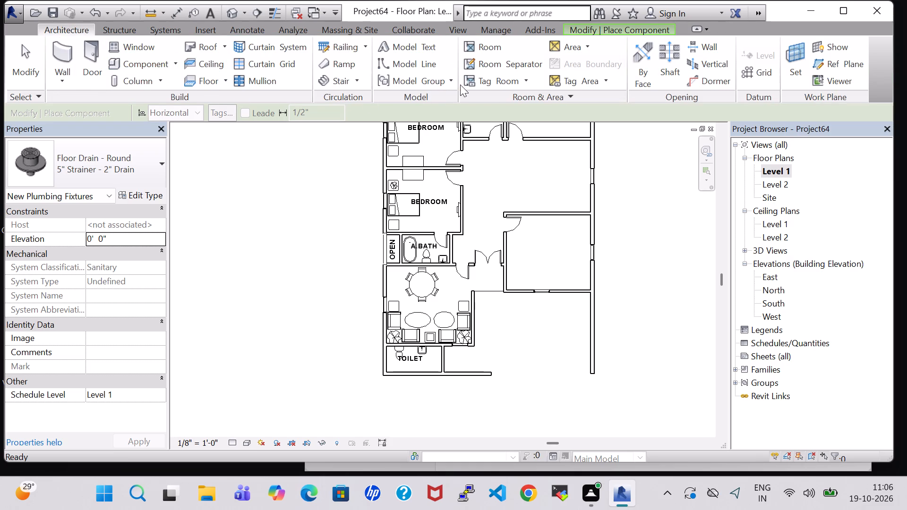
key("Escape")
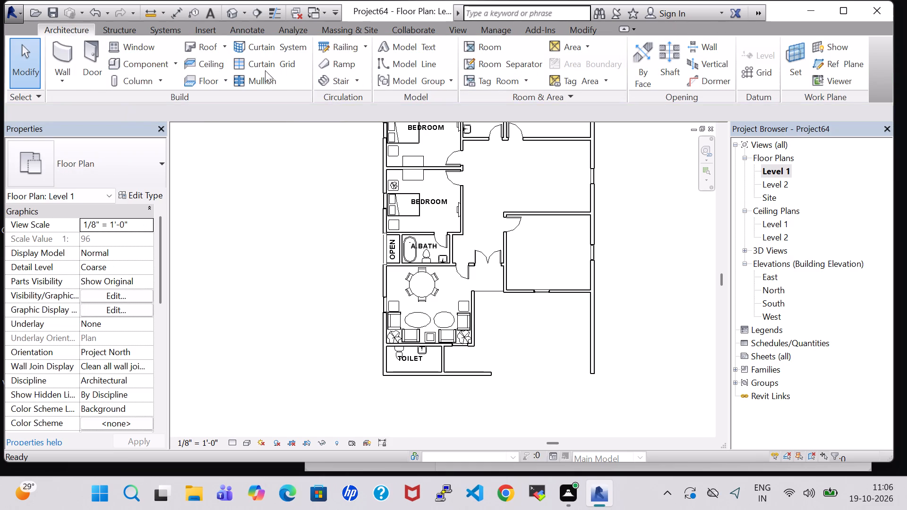
Load the RPC Beetle family from the US Imperial library's Entourage folder for placement.
left_click(149, 57)
left_click(574, 65)
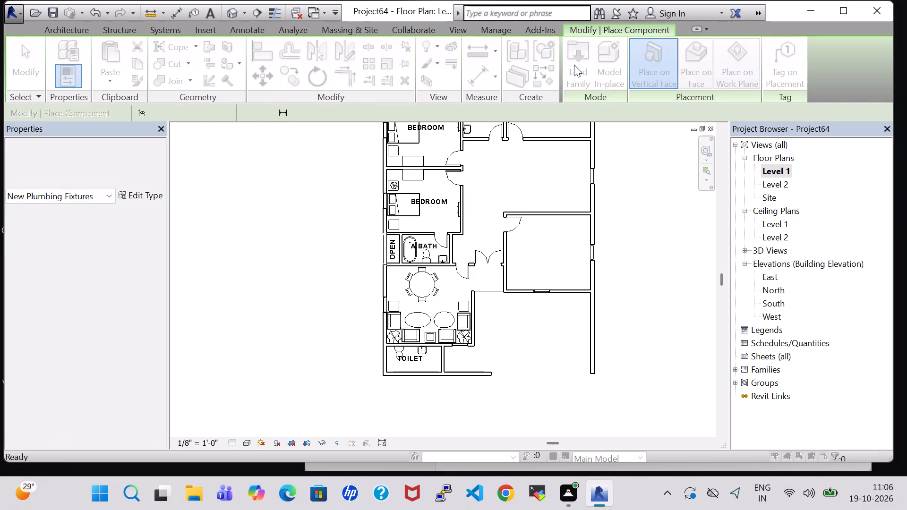
scroll(400, 316, "down", 1)
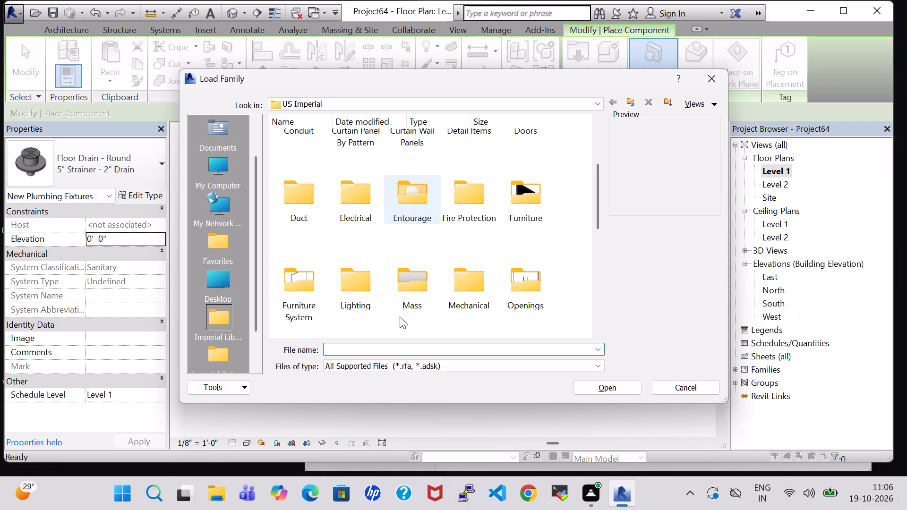
double_click(421, 200)
left_click(305, 144)
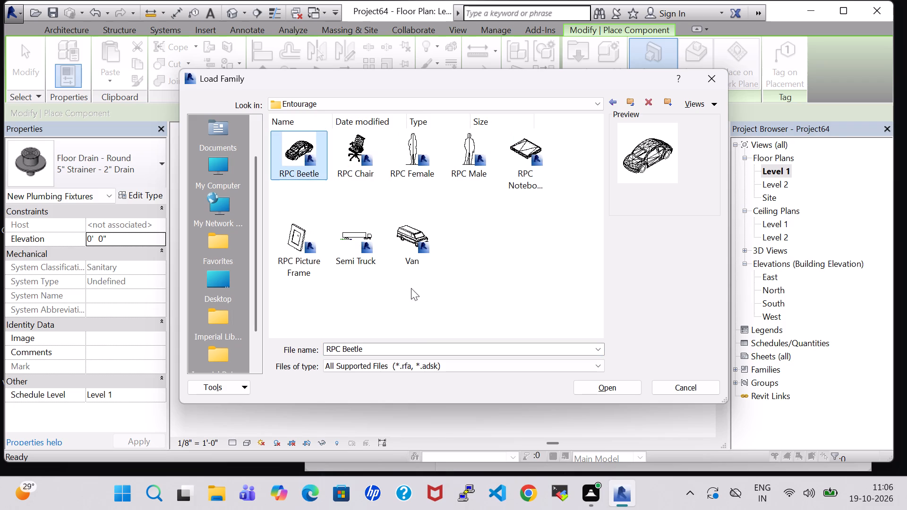
left_click(585, 387)
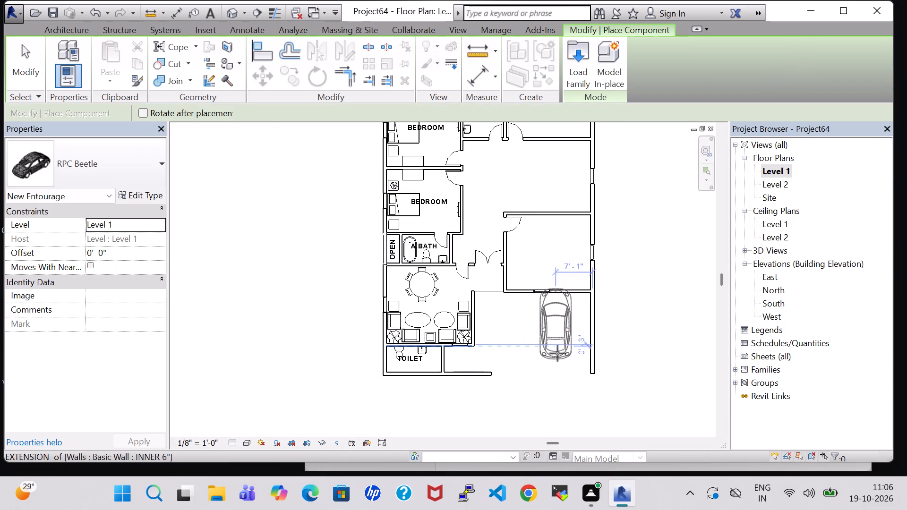
Place the RPC Beetle lengthwise in the open front area, facing the street, centred below the window of the adjoining room.
key("space")
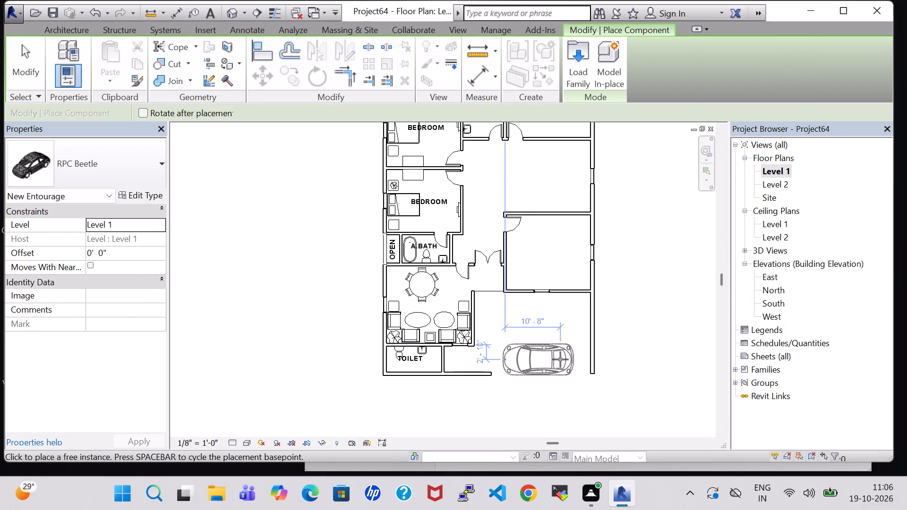
key("space")
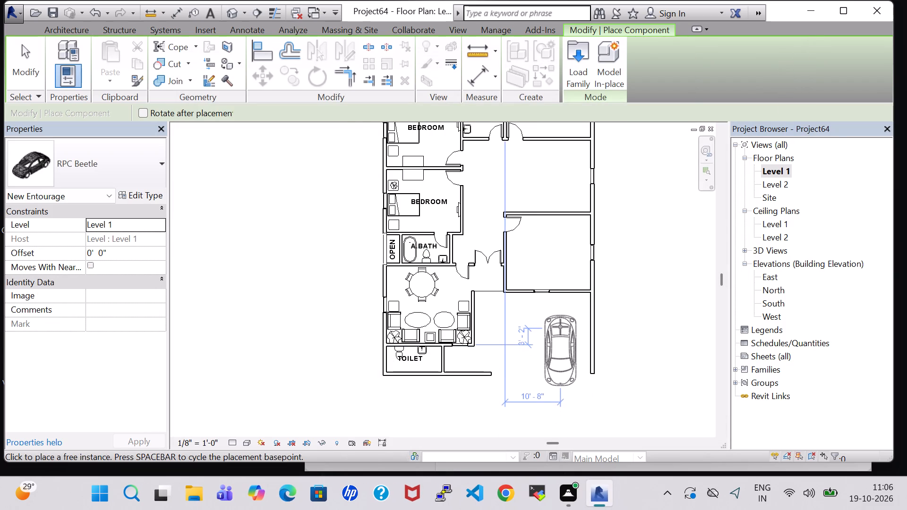
scroll(560, 327, "up", 1)
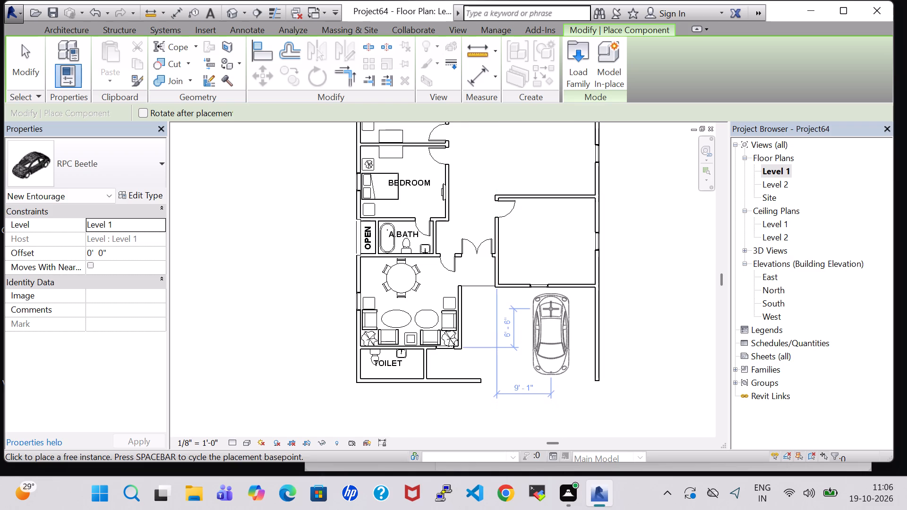
scroll(551, 309, "up", 3)
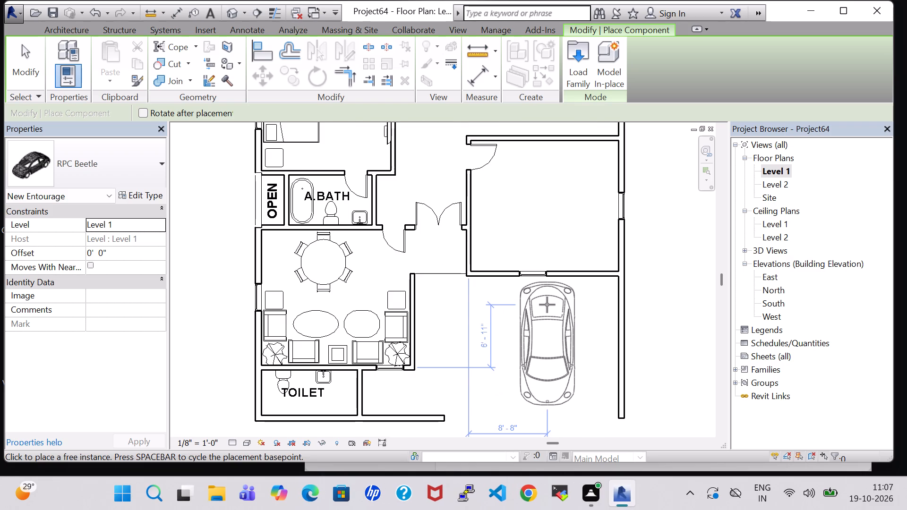
left_click(547, 305)
key("Escape")
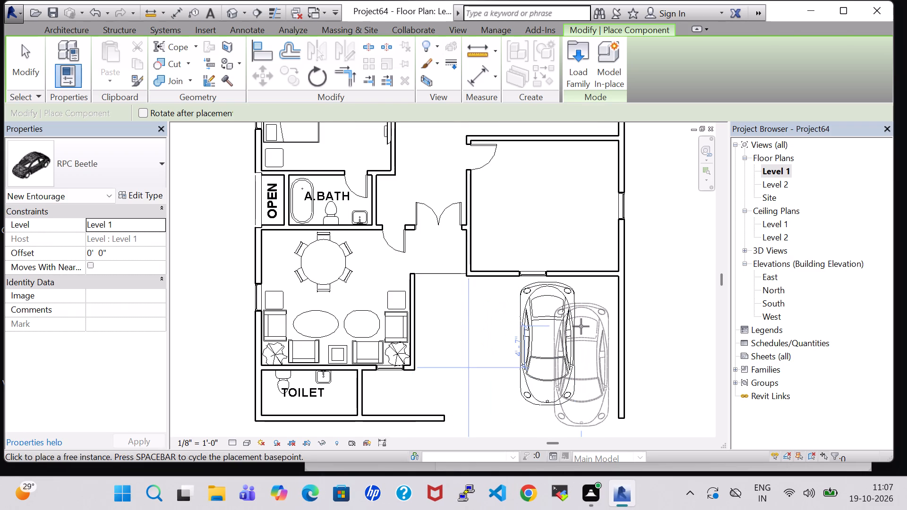
key("Escape")
Create a four-point toposurface at 0' 0" elevation along the front edge, from the toilet's partition wall to the far outer wall.
scroll(671, 351, "down", 1)
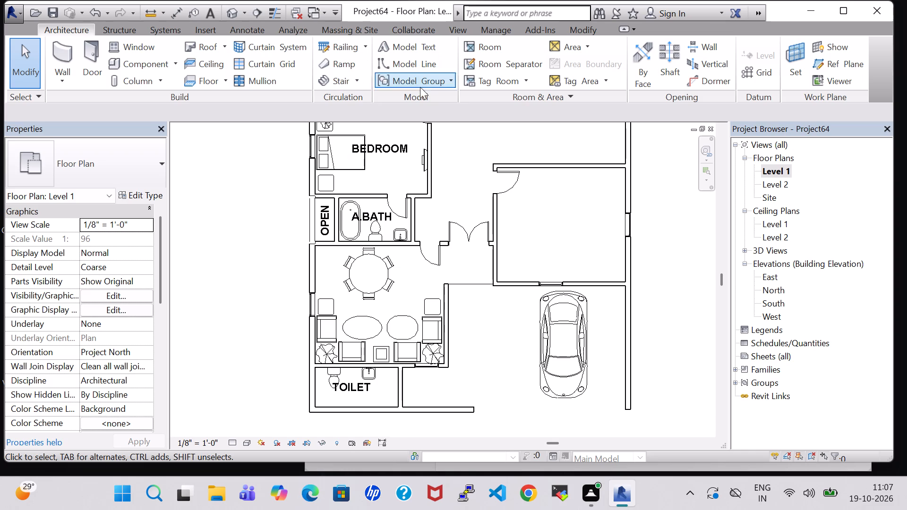
left_click(329, 33)
left_click(341, 51)
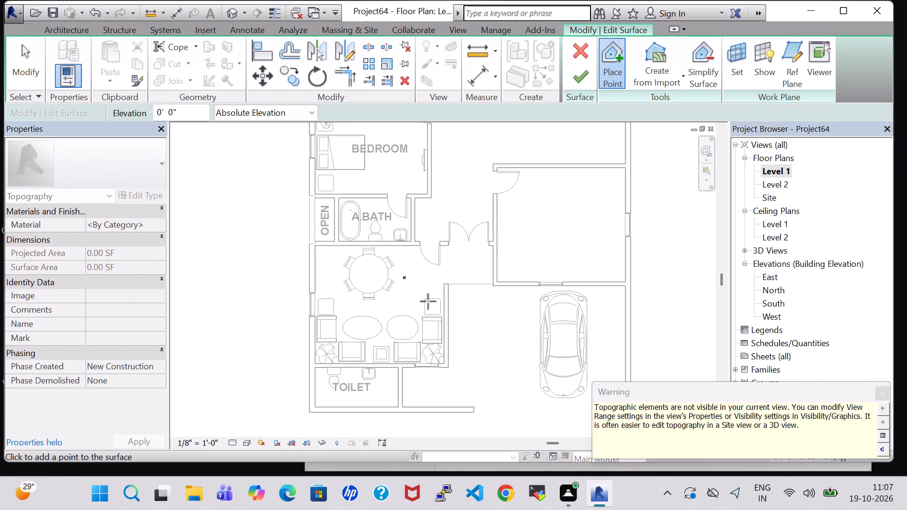
left_click(878, 391)
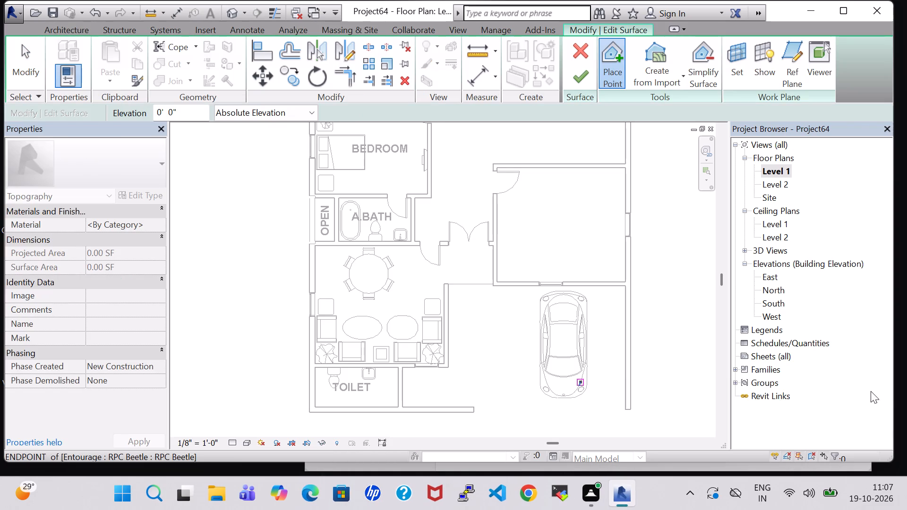
left_click(400, 371)
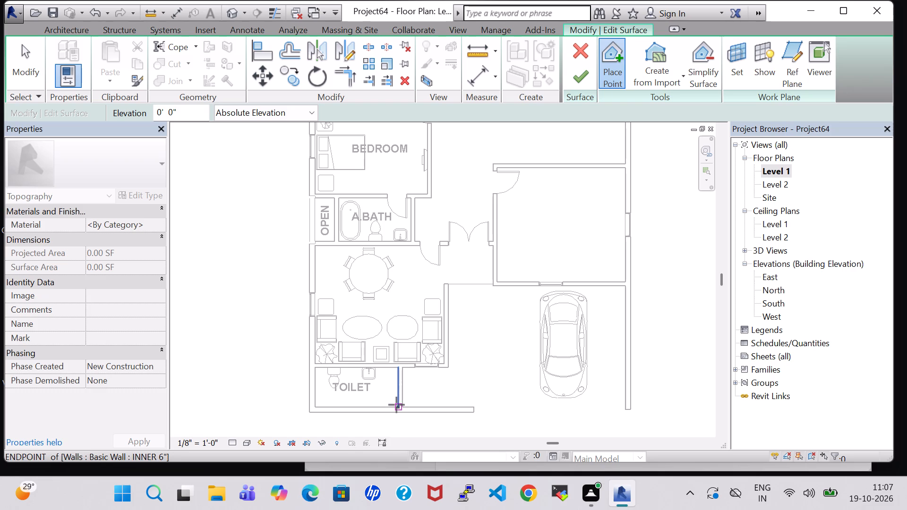
left_click(398, 408)
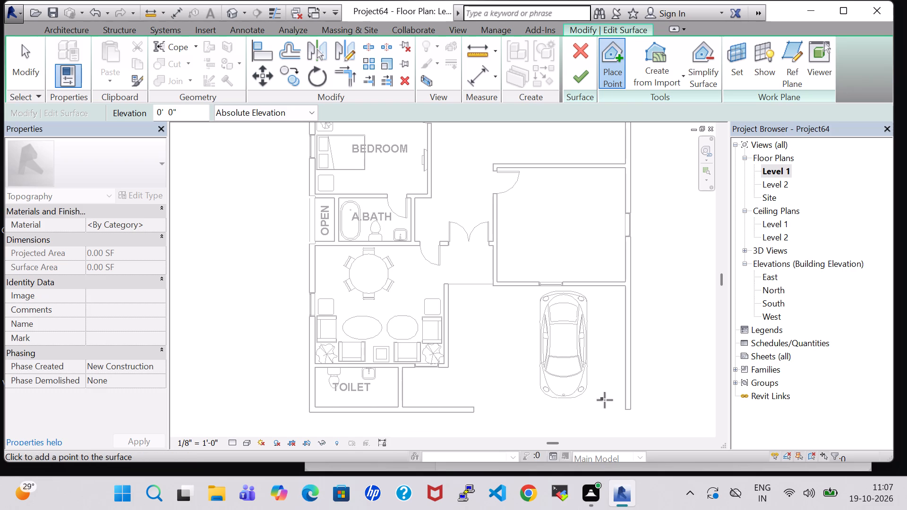
left_click(629, 409)
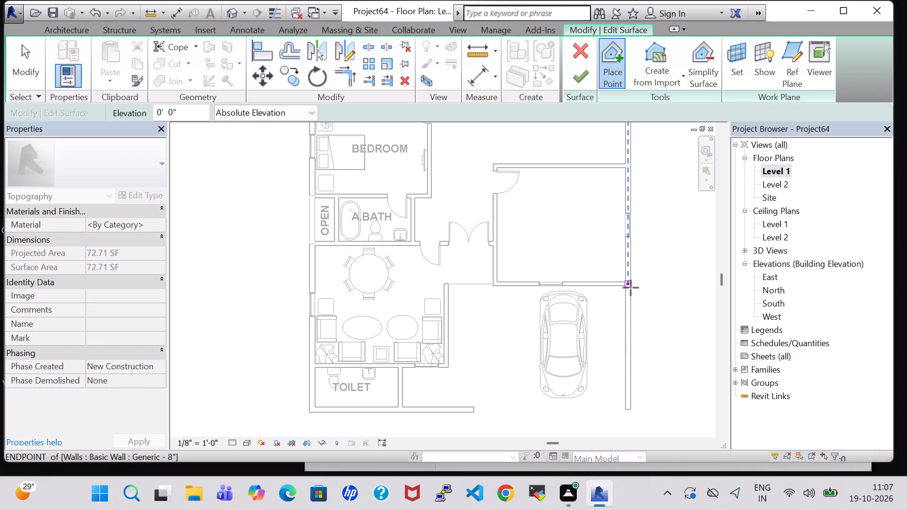
scroll(629, 289, "up", 3)
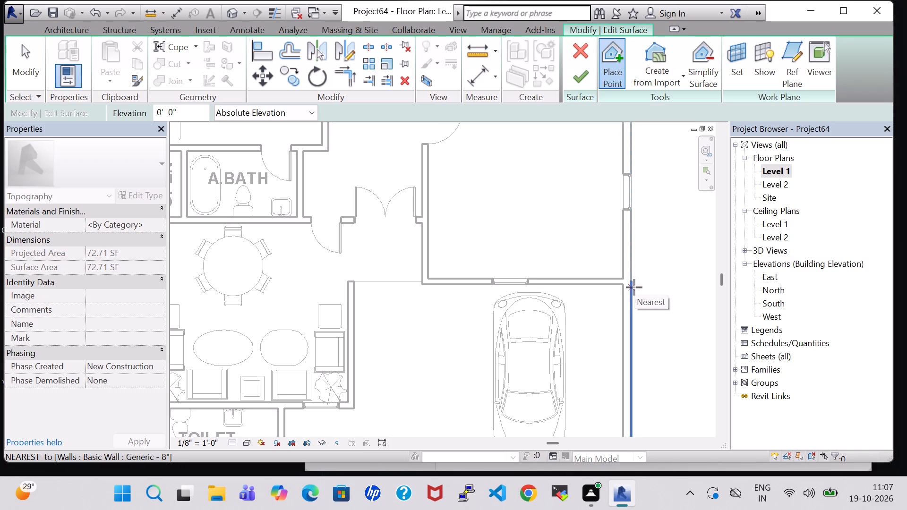
middle_click_drag(482, 403, 475, 354)
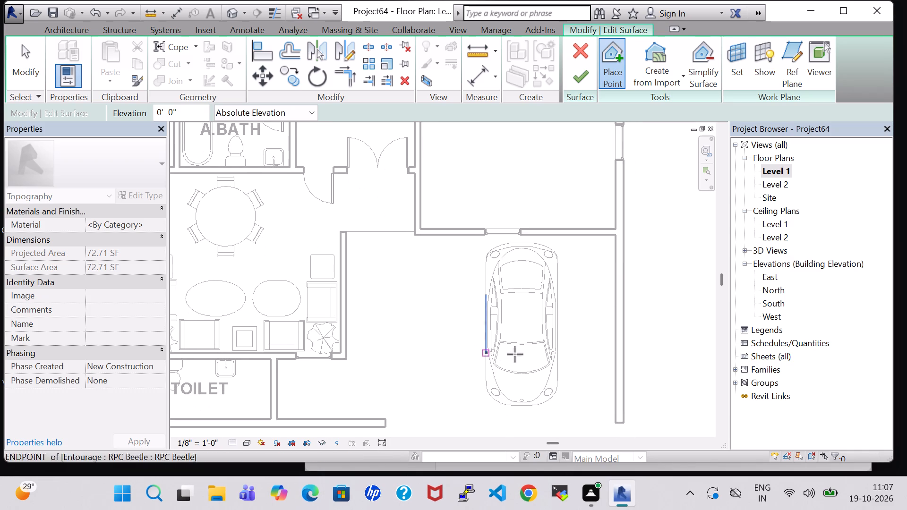
left_click(623, 366)
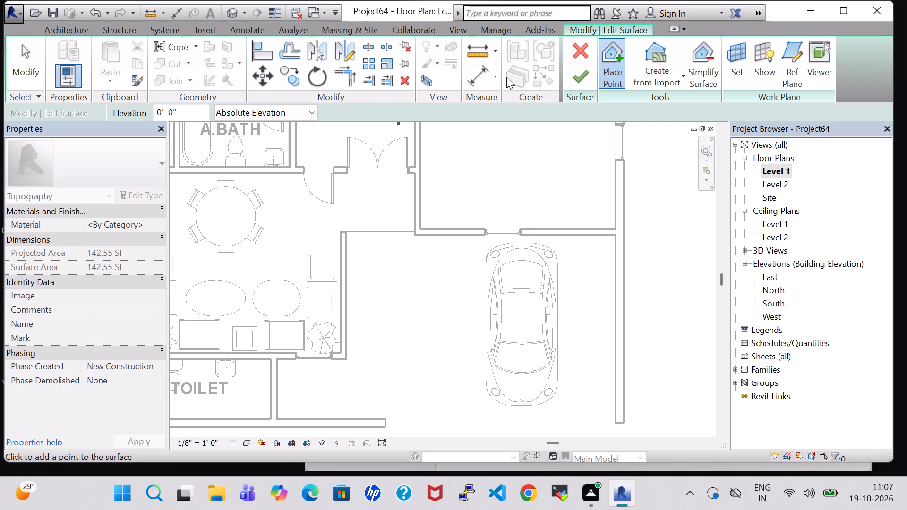
left_click(576, 72)
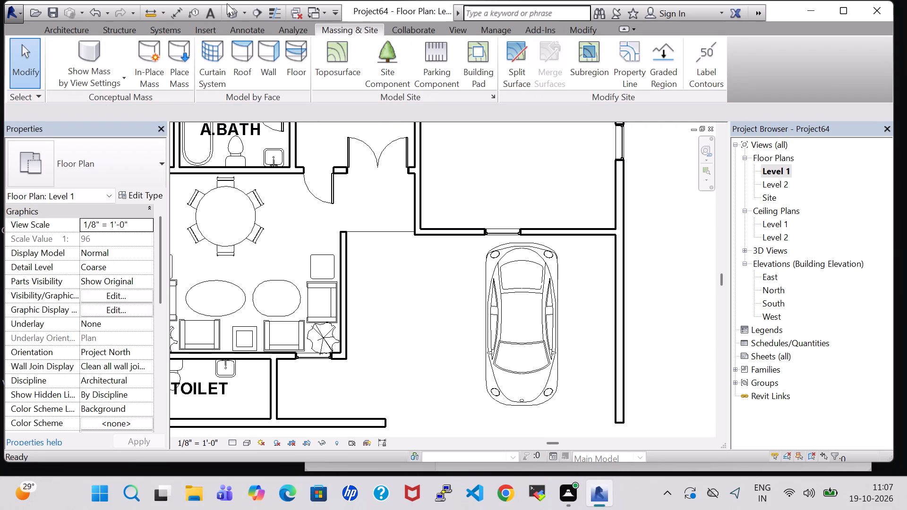
Examine the house front in 3D, checking the parked car and the new ground surface strip.
left_click(228, 8)
middle_click_drag(380, 364, 380, 361)
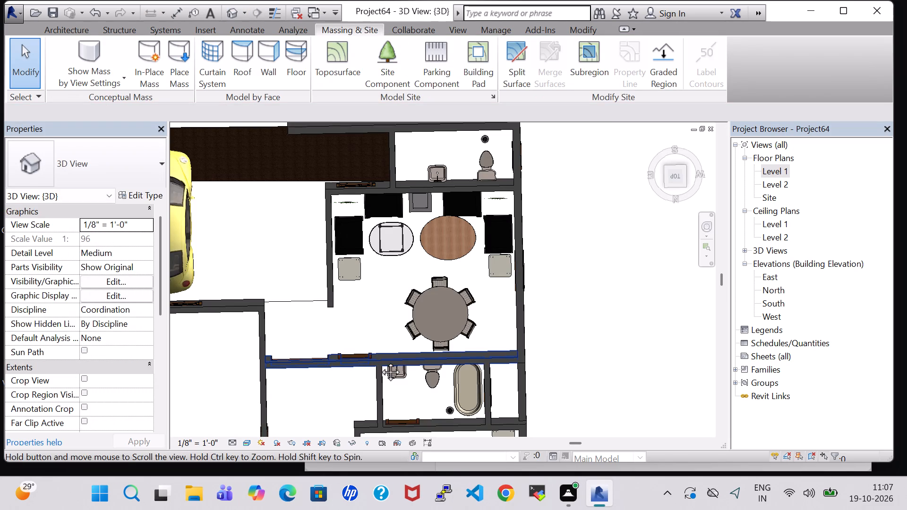
middle_click_drag(380, 361, 390, 416)
scroll(259, 254, "up", 1)
middle_click_drag(262, 254, 282, 282)
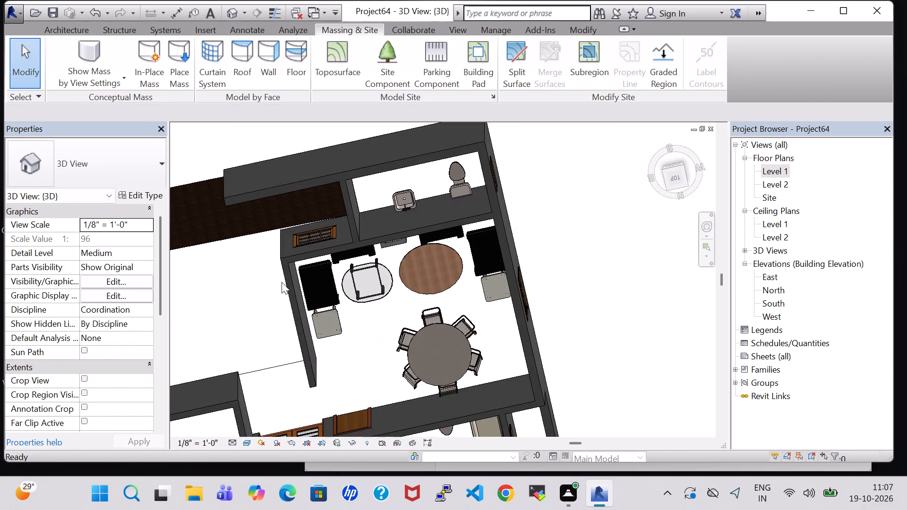
left_click(666, 145)
scroll(468, 379, "up", 5)
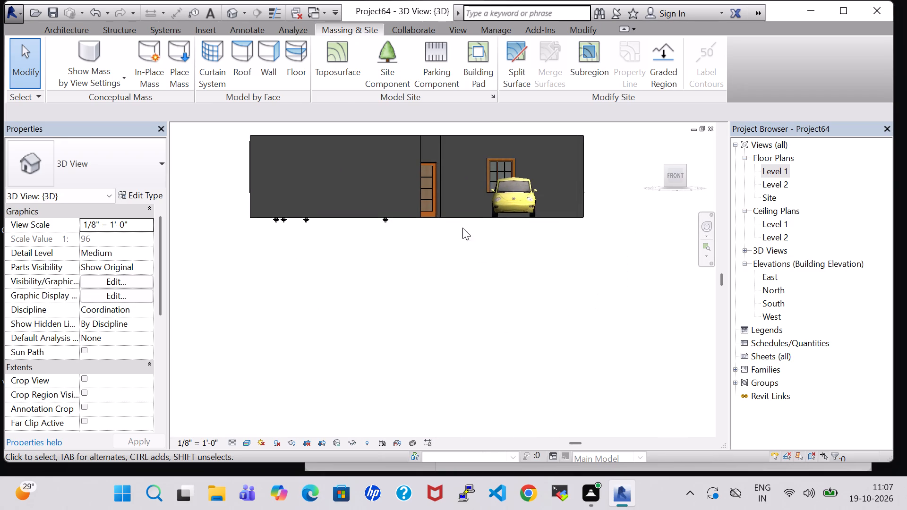
middle_click_drag(462, 228, 466, 309)
middle_click_drag(455, 374, 445, 414)
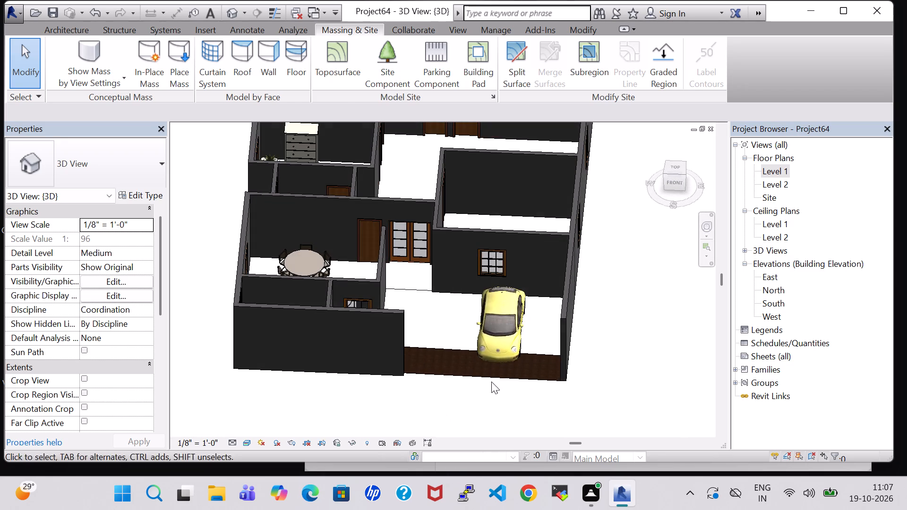
Lay out a second toposurface at 0' 0" elevation with four corner points, running from the double entrance door to the front strip.
left_click(334, 51)
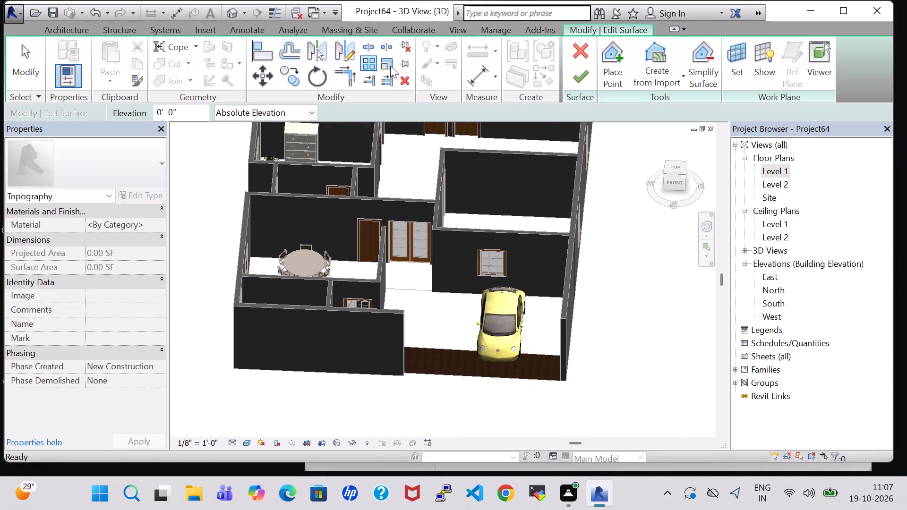
left_click(623, 58)
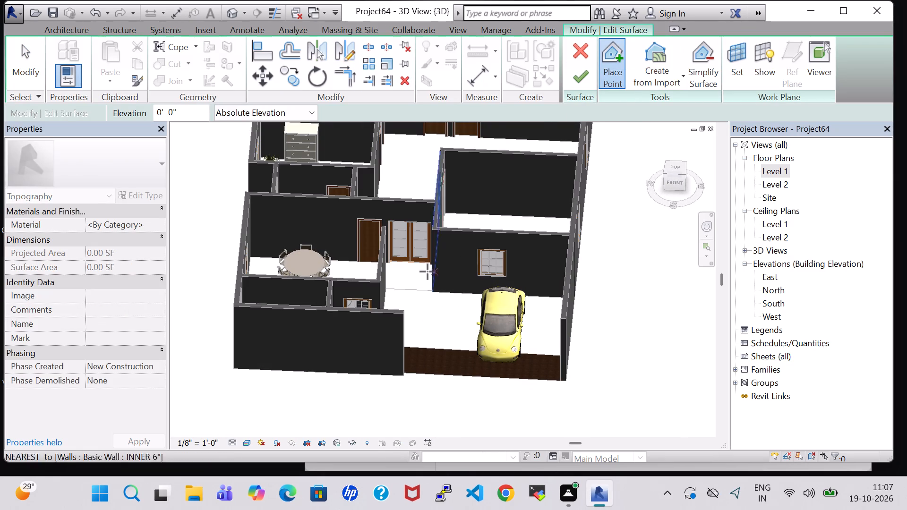
left_click(389, 265)
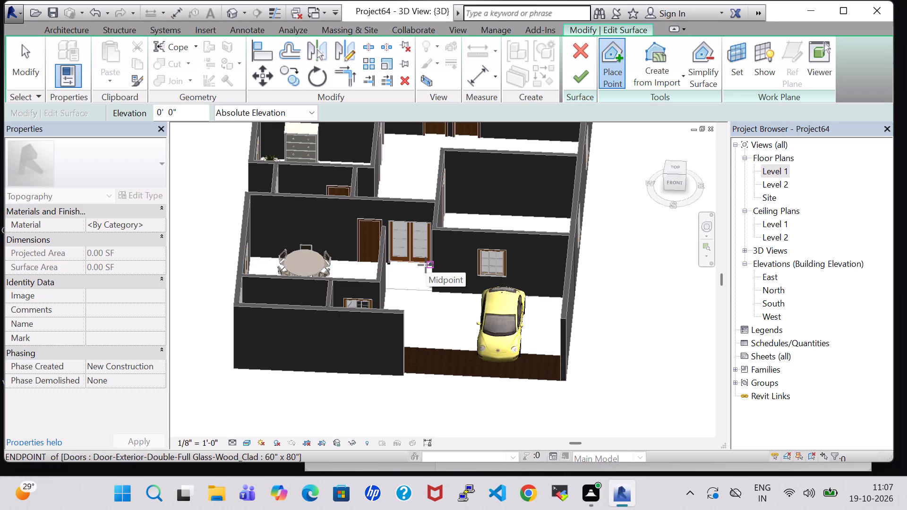
left_click(432, 267)
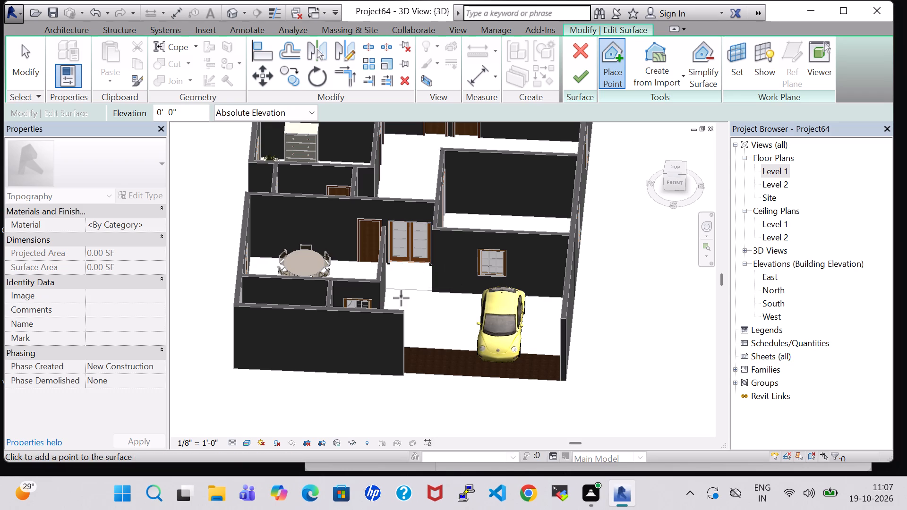
middle_click_drag(411, 284, 420, 401, "shift")
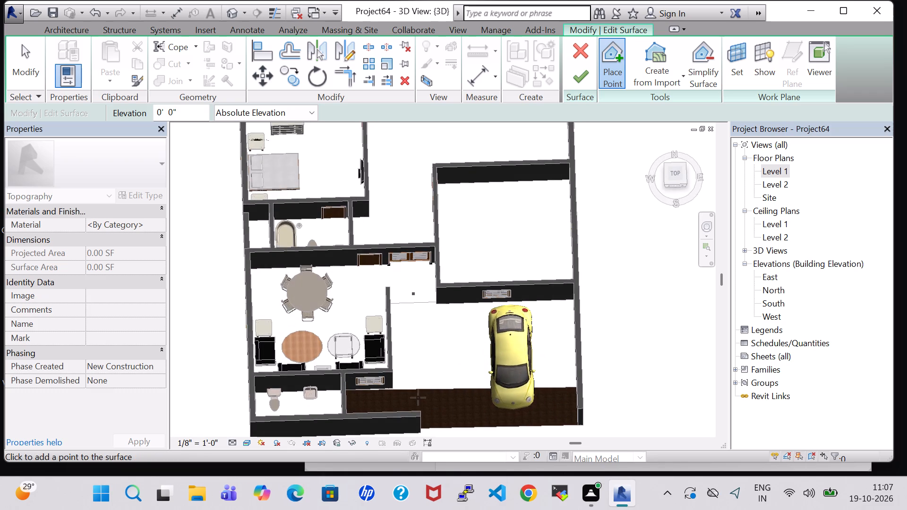
left_click(394, 388)
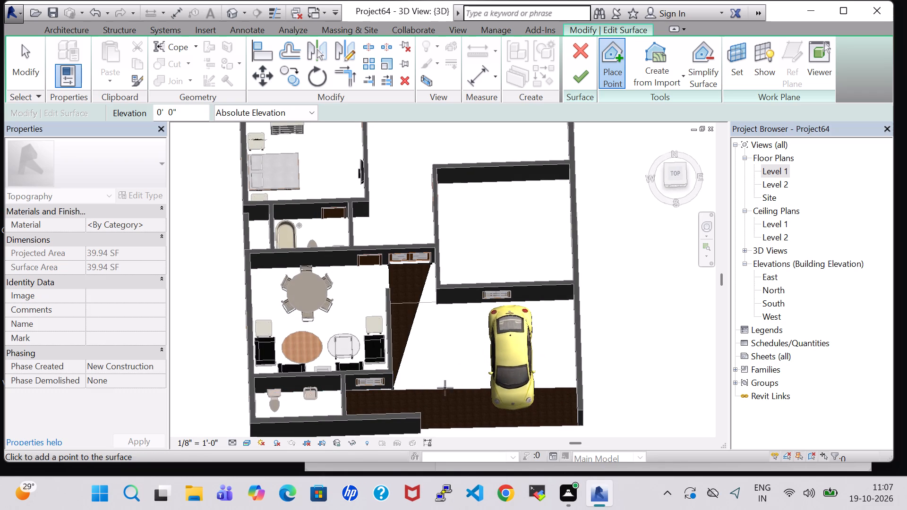
left_click(435, 388)
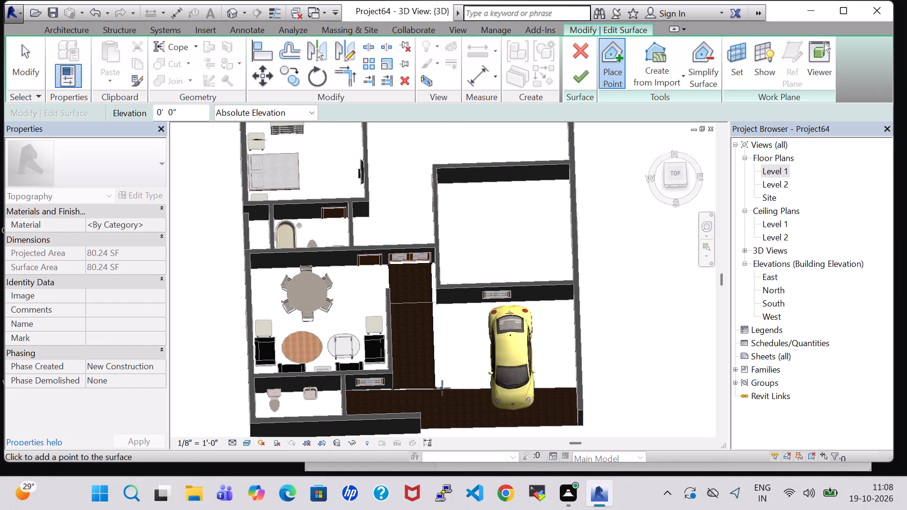
Add points along the walkway surface's front edge to widen it slightly toward the car, and finish the surface.
left_click(442, 388)
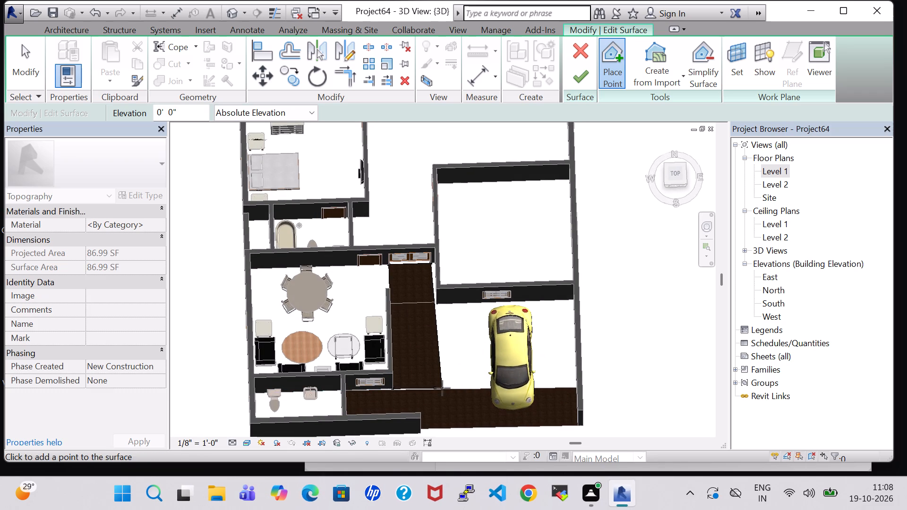
scroll(442, 389, "up", 4)
left_click(442, 389)
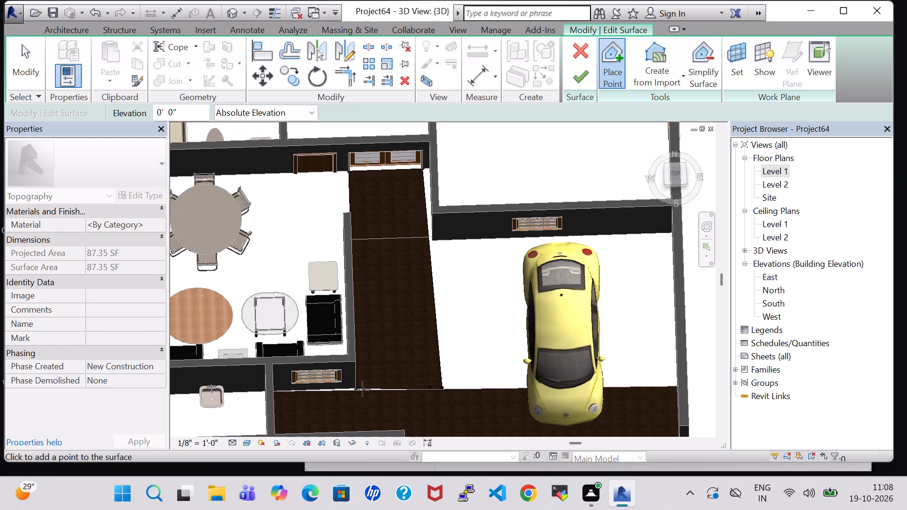
left_click(358, 390)
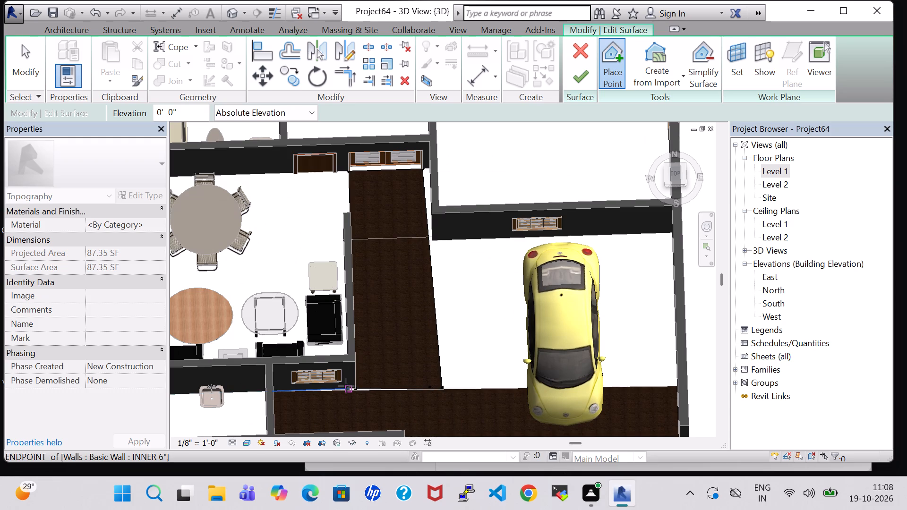
key("Escape")
key("Escape")
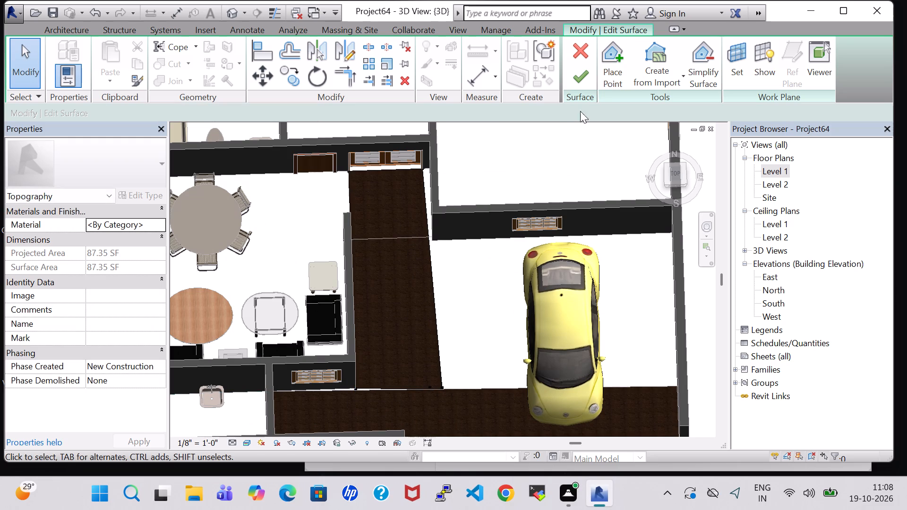
left_click(616, 52)
key("Escape")
key("Escape")
left_click(578, 82)
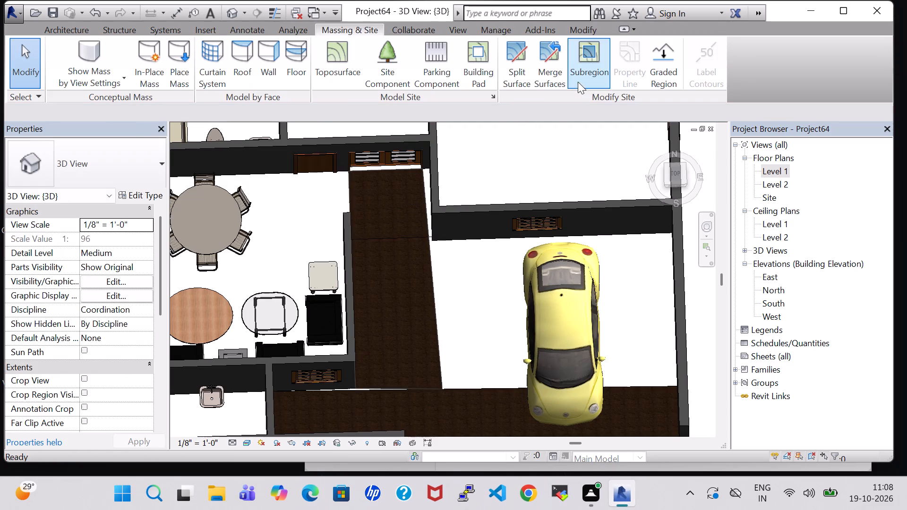
Extend the walkway surface with 0' 0" points at both double-door jambs, the adjoining wall corner and the living room's outer front corner.
left_click(422, 220)
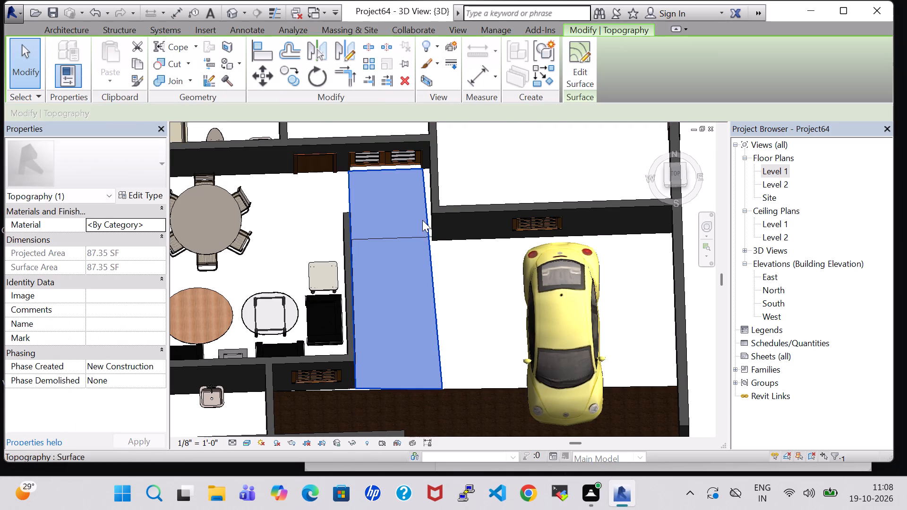
left_click(585, 58)
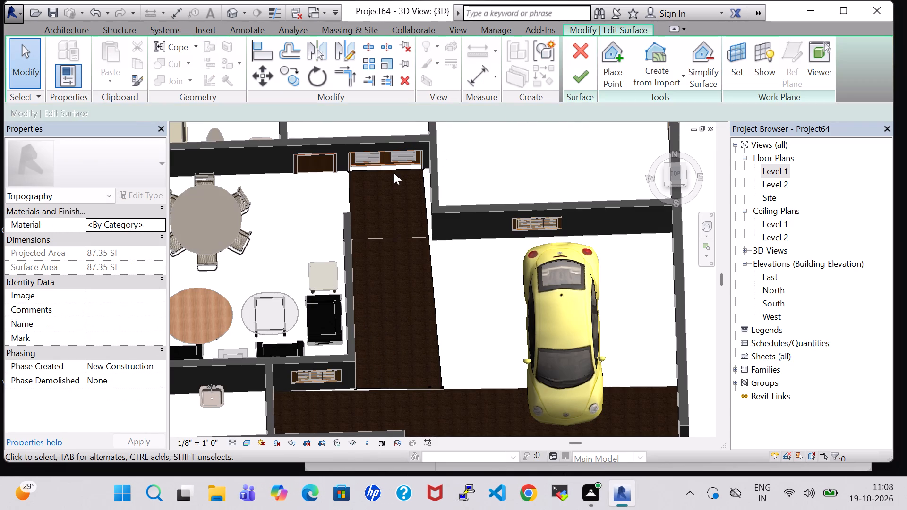
scroll(390, 176, "up", 3)
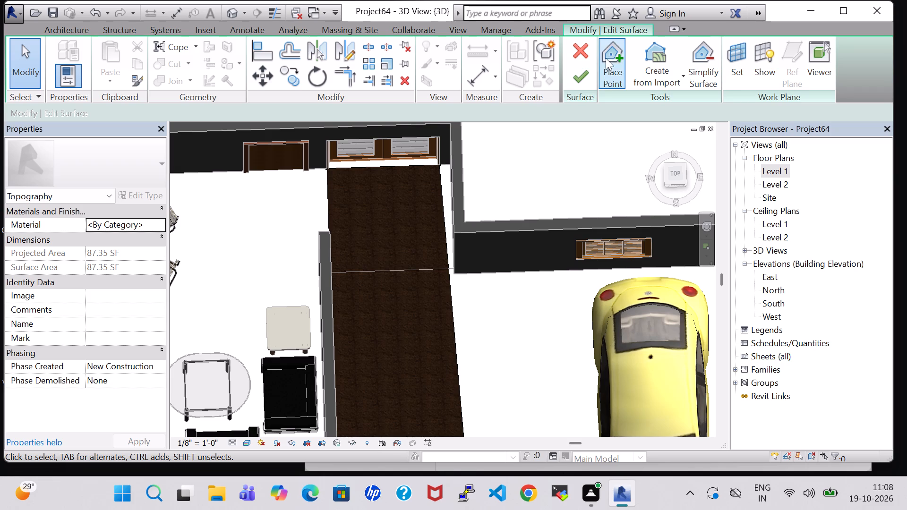
left_click(606, 58)
scroll(450, 169, "up", 3)
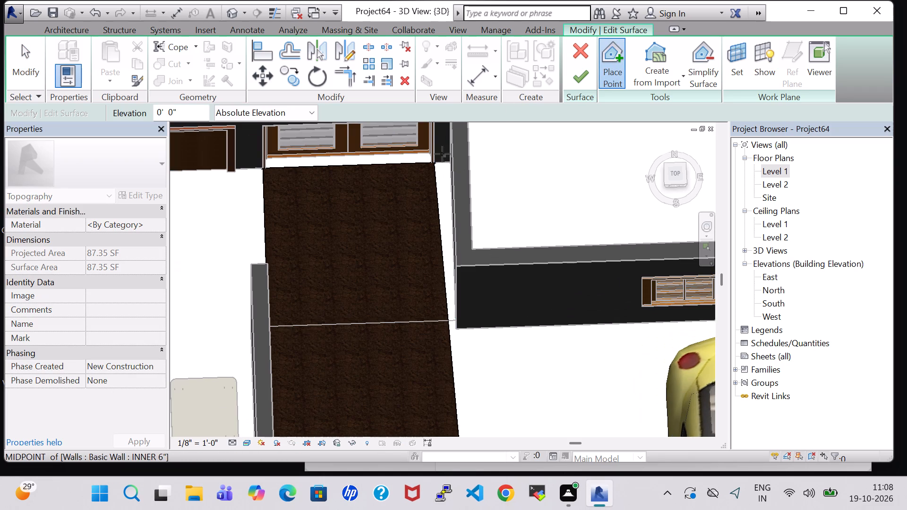
left_click(430, 151)
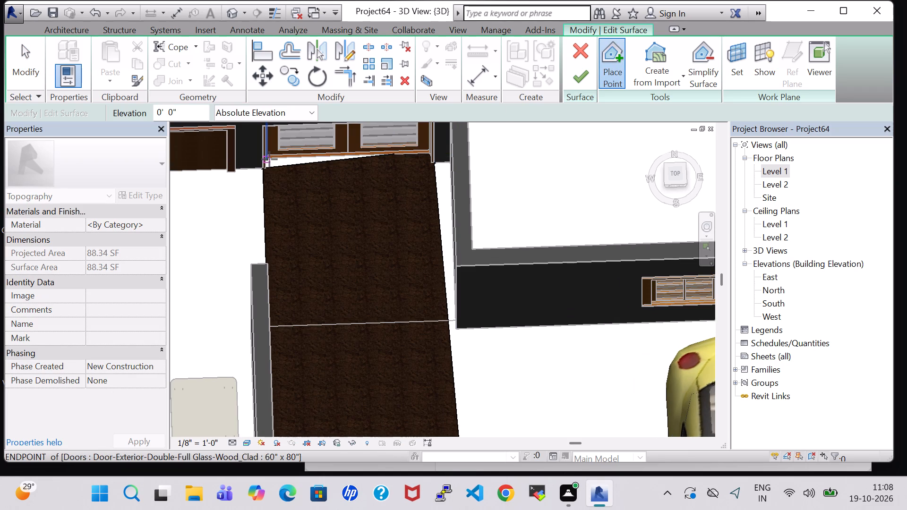
left_click(269, 159)
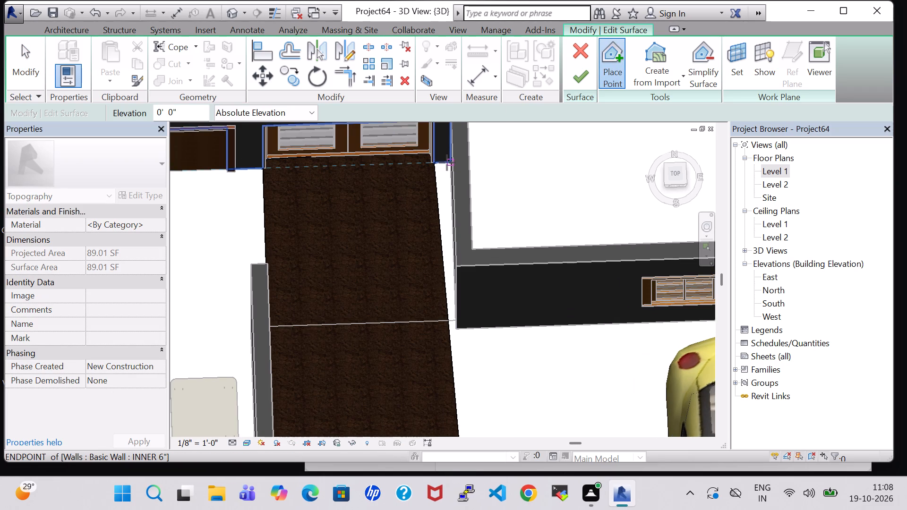
left_click(447, 162)
scroll(409, 247, "up", 1)
middle_click_drag(409, 247, 409, 238)
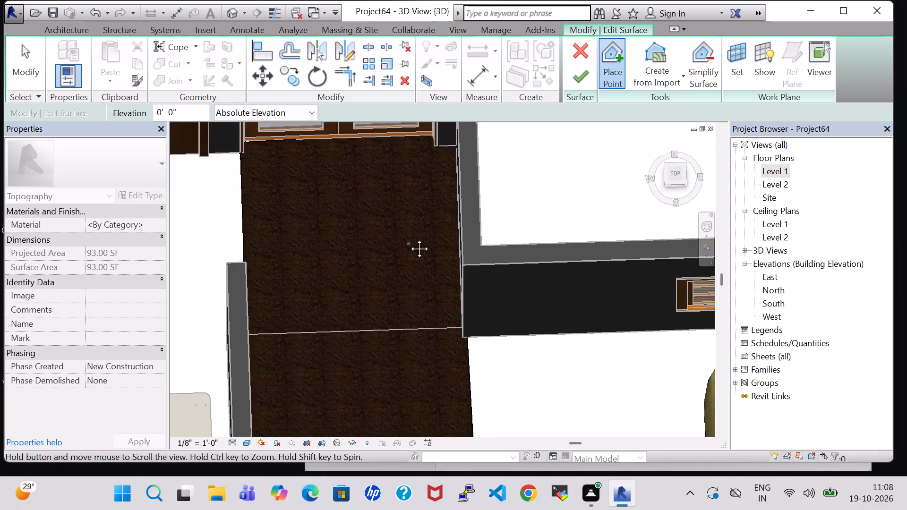
middle_click_drag(409, 238, 456, 123)
middle_click_drag(437, 277, 450, 87)
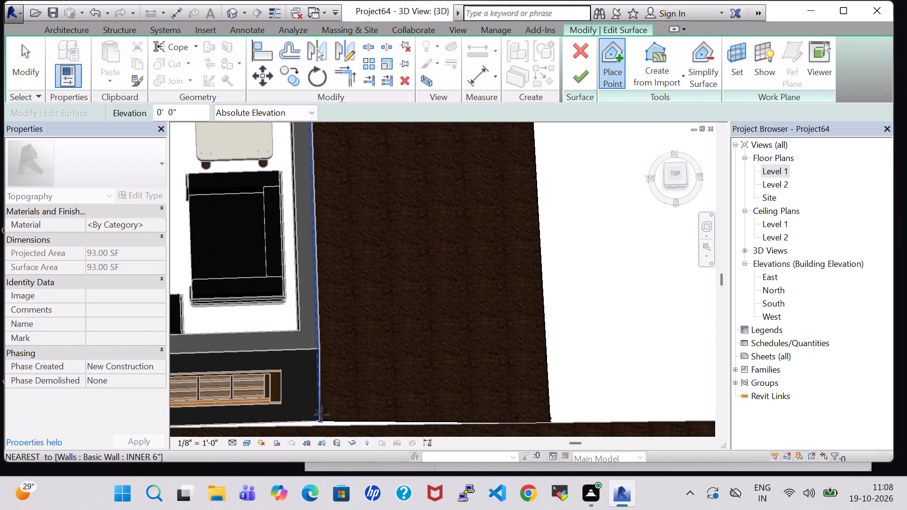
left_click(319, 427)
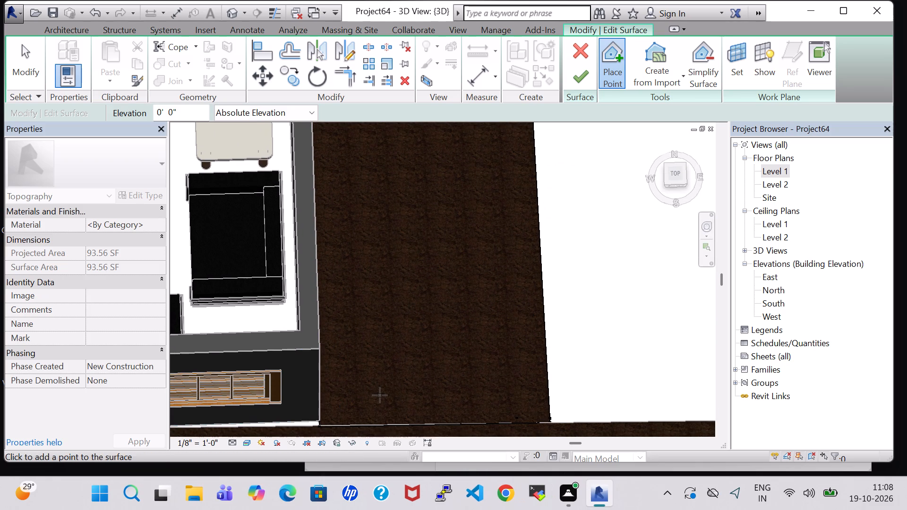
middle_click_drag(380, 395, 406, 282)
left_click(568, 71)
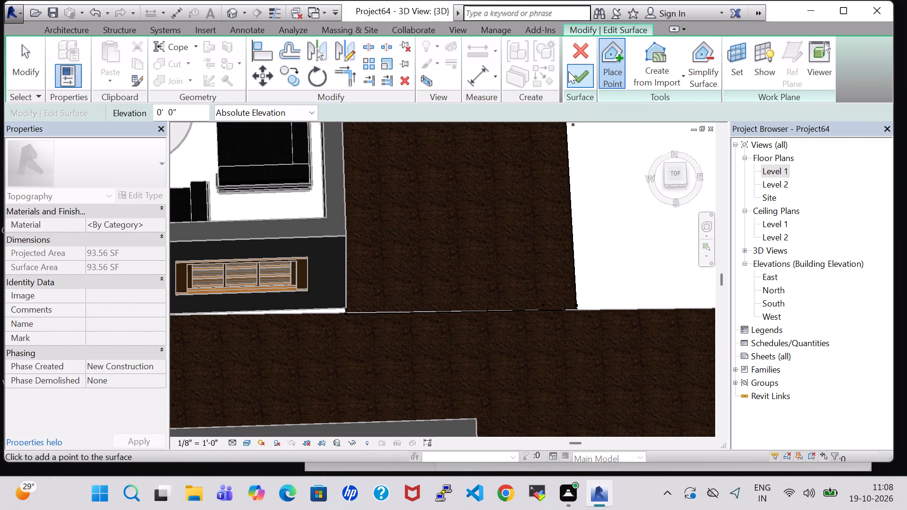
Add a 0' 0" point to the front strip surface at the living room's outer wall corner to close the gap, and finish it.
left_click(315, 318)
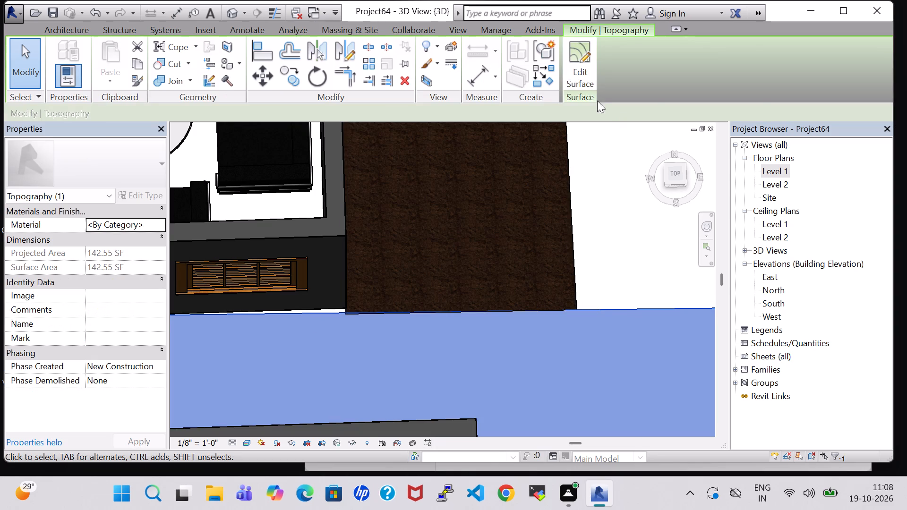
left_click(576, 77)
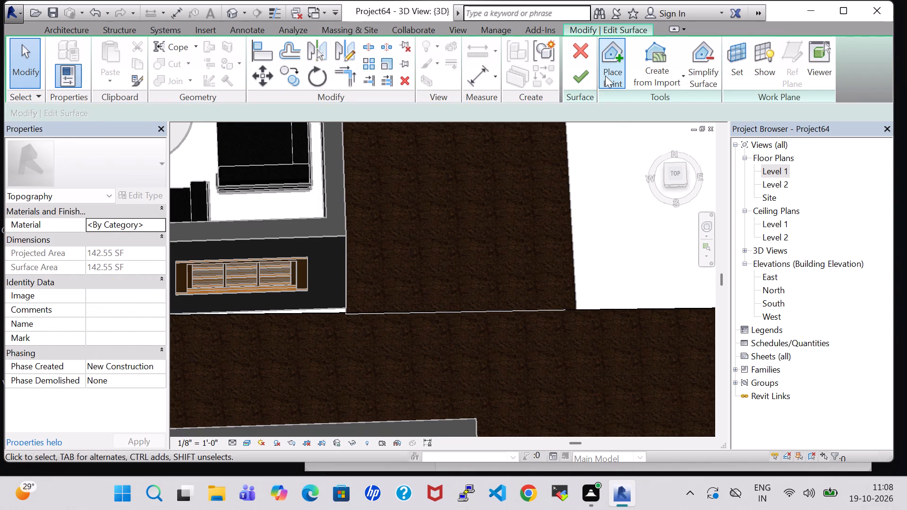
left_click(606, 76)
left_click(346, 308)
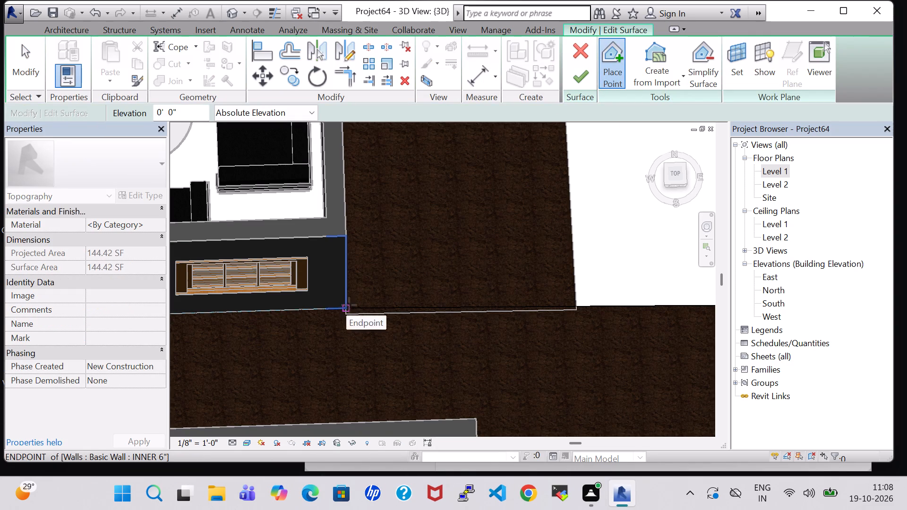
middle_click_drag(356, 299, 483, 297)
scroll(483, 297, "down", 1)
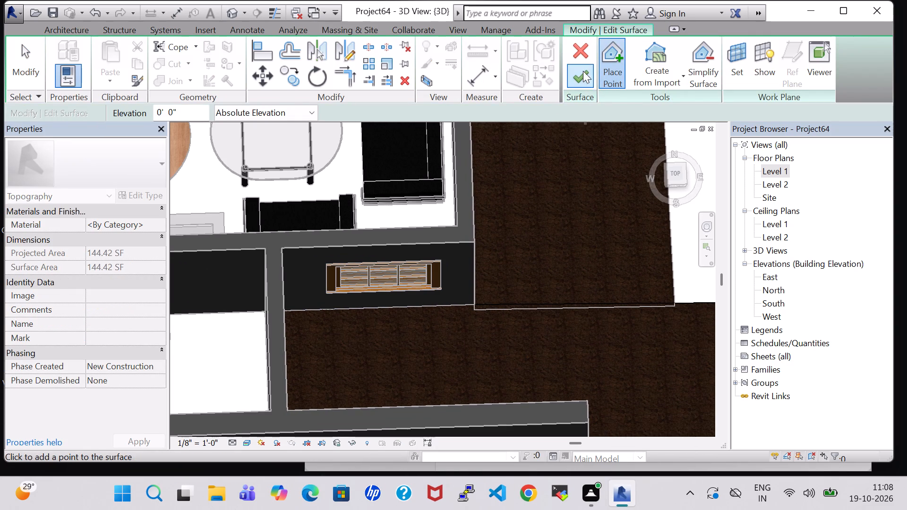
left_click(583, 71)
Create a four-point toposurface at 0' 0" elevation under the car, between the walkway, the windowed room wall, the outer wall and the front strip.
scroll(558, 194, "down", 5)
middle_click_drag(556, 206, 432, 279)
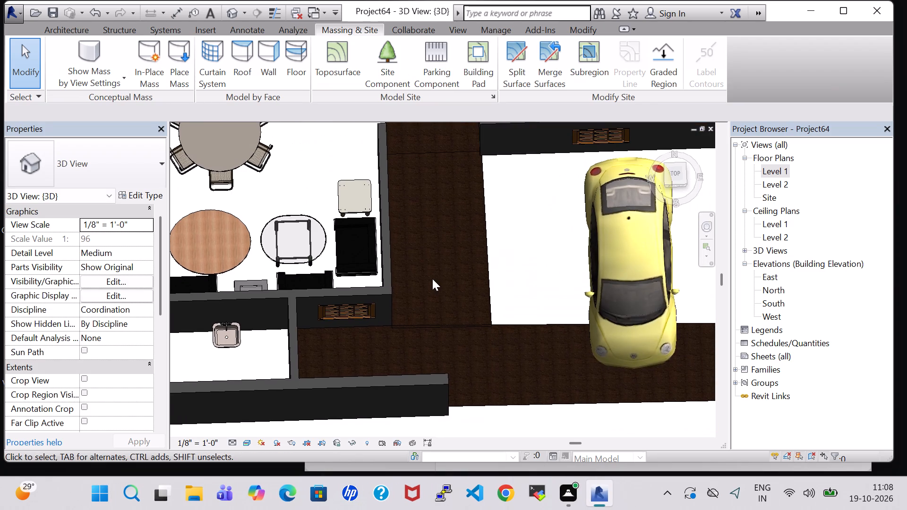
scroll(432, 279, "down", 3)
left_click(351, 60)
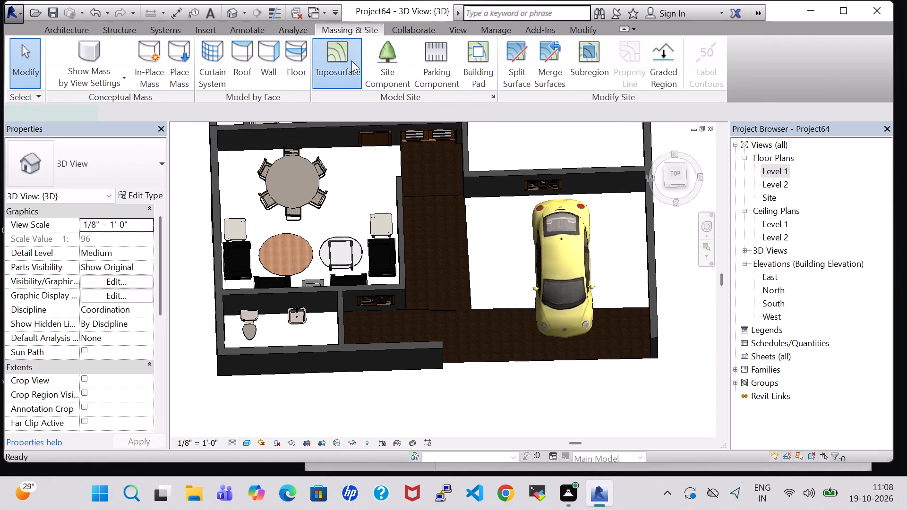
left_click(463, 198)
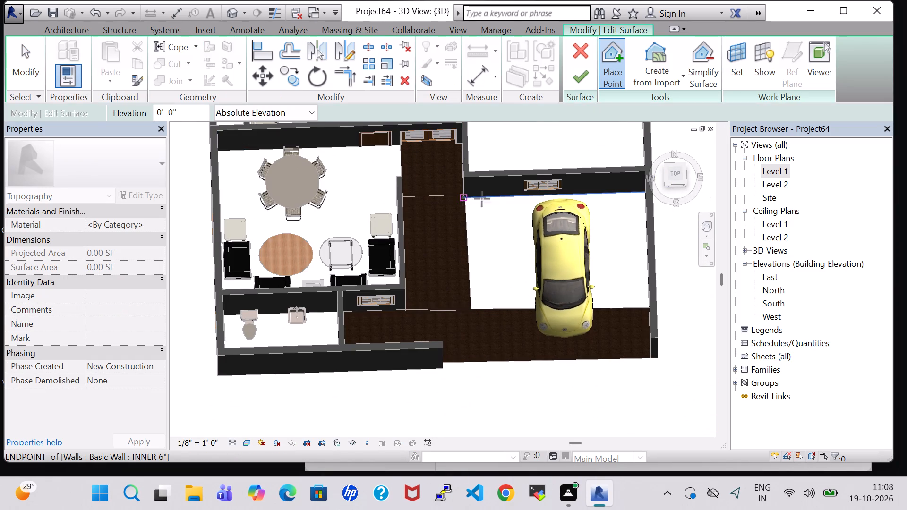
left_click(643, 192)
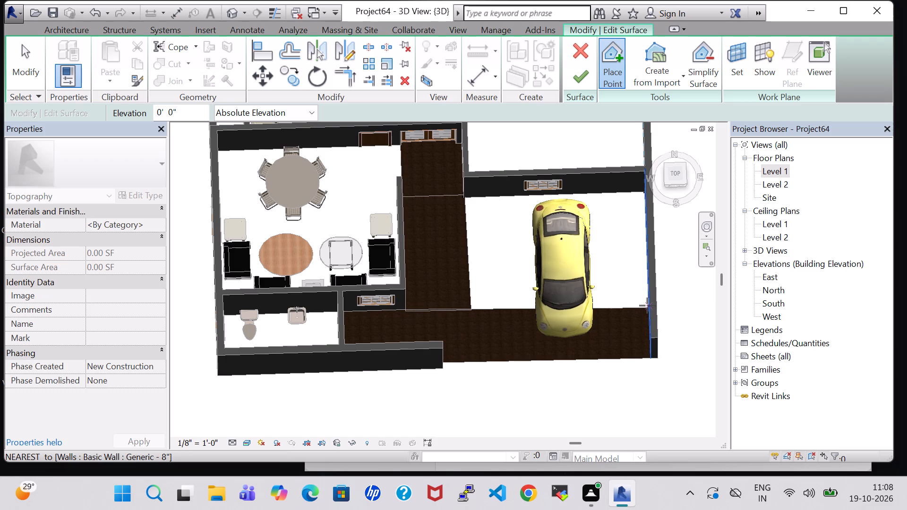
left_click(647, 308)
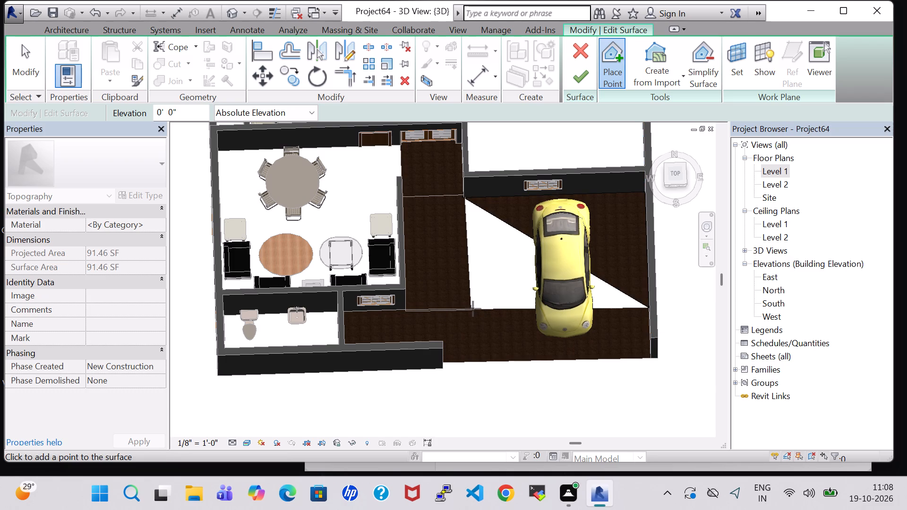
scroll(473, 309, "up", 3)
left_click(471, 309)
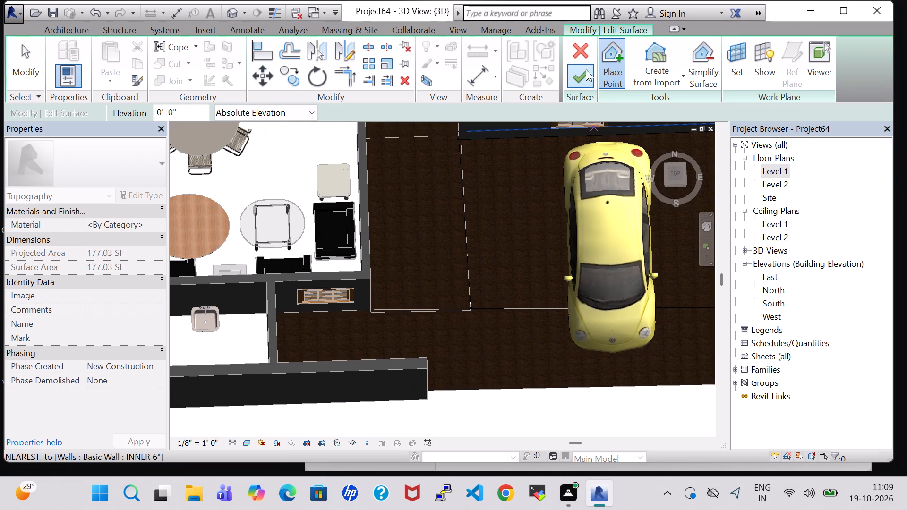
left_click(586, 75)
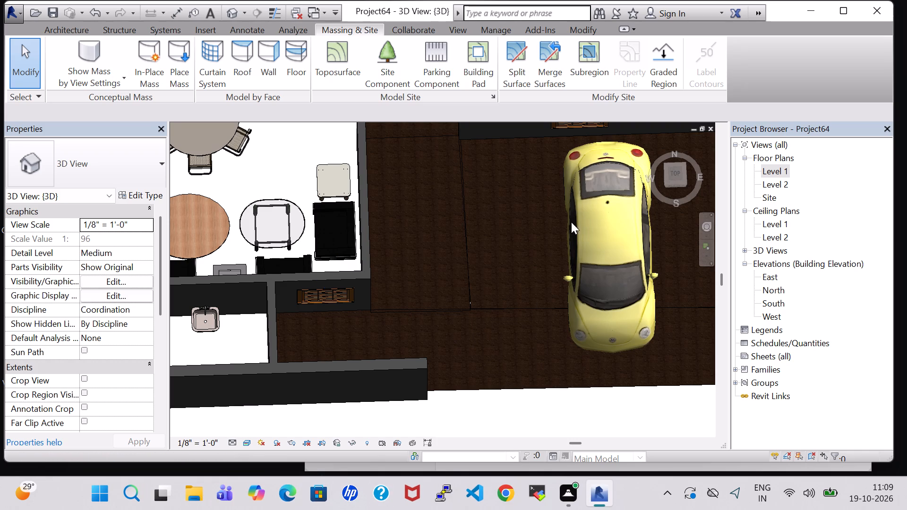
Return to the Level 1 floor plan with the bedroom, dining area and car space in view.
scroll(498, 236, "down", 6)
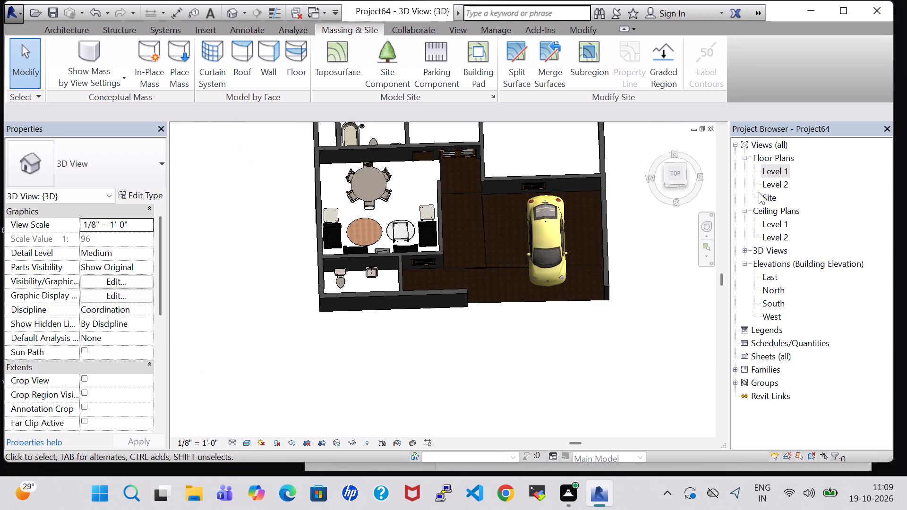
double_click(782, 168)
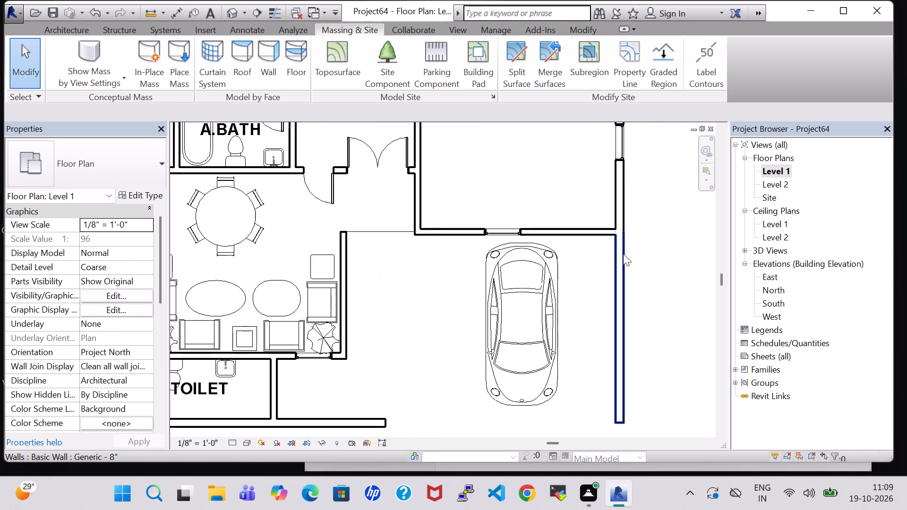
scroll(621, 262, "down", 2)
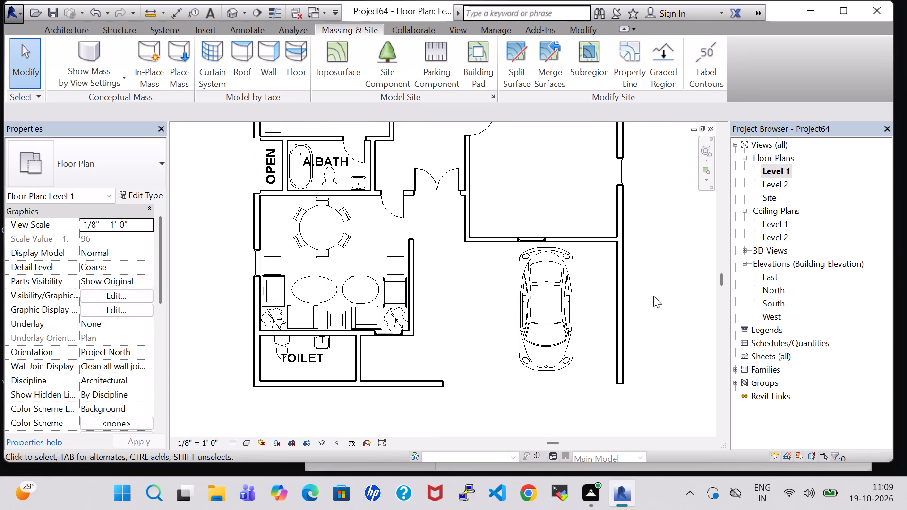
middle_click_drag(650, 266, 652, 335)
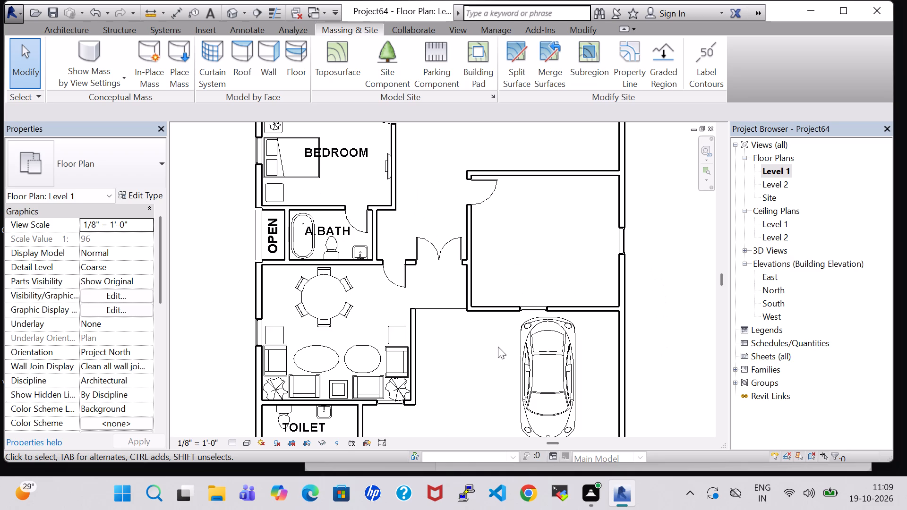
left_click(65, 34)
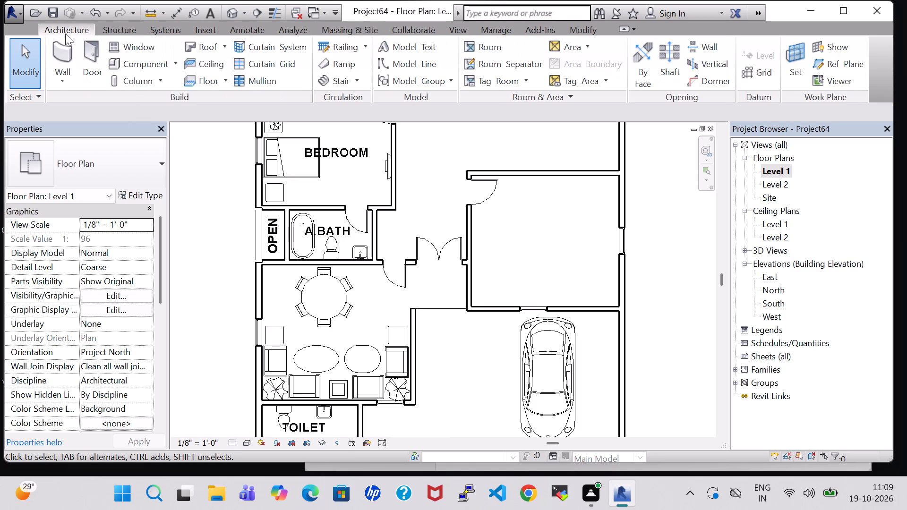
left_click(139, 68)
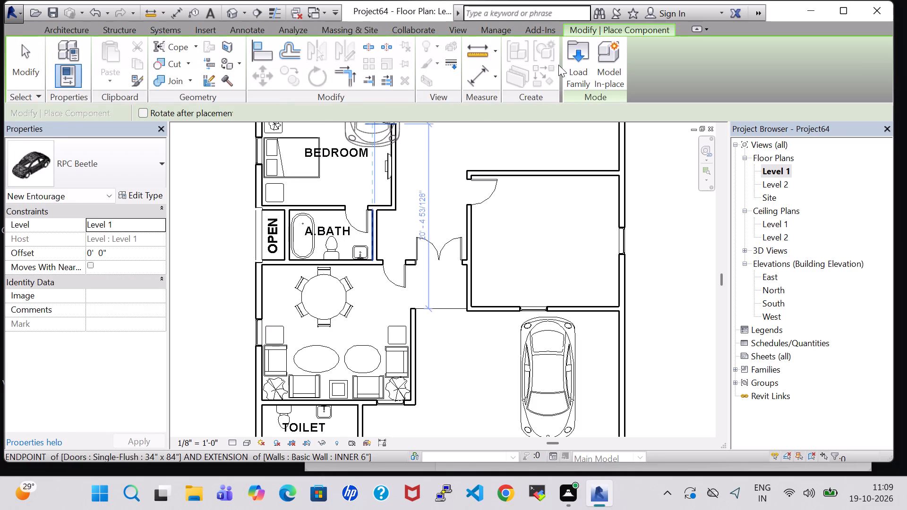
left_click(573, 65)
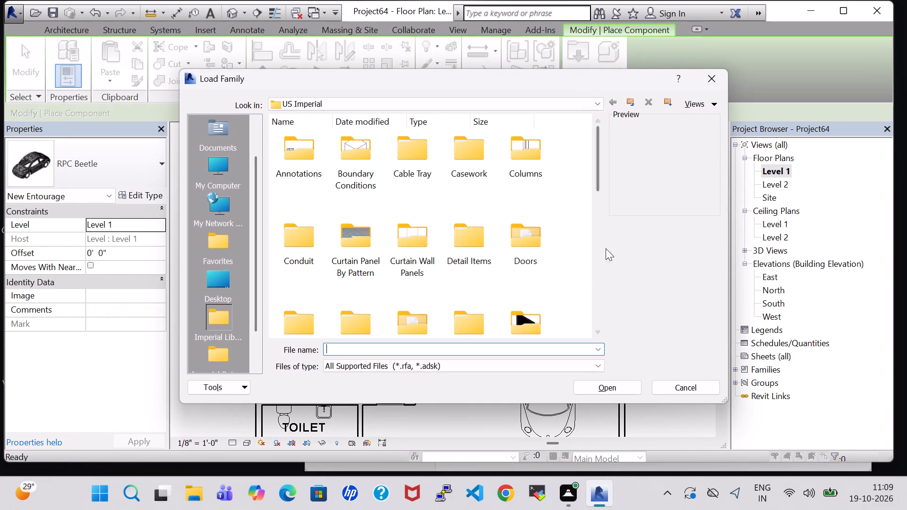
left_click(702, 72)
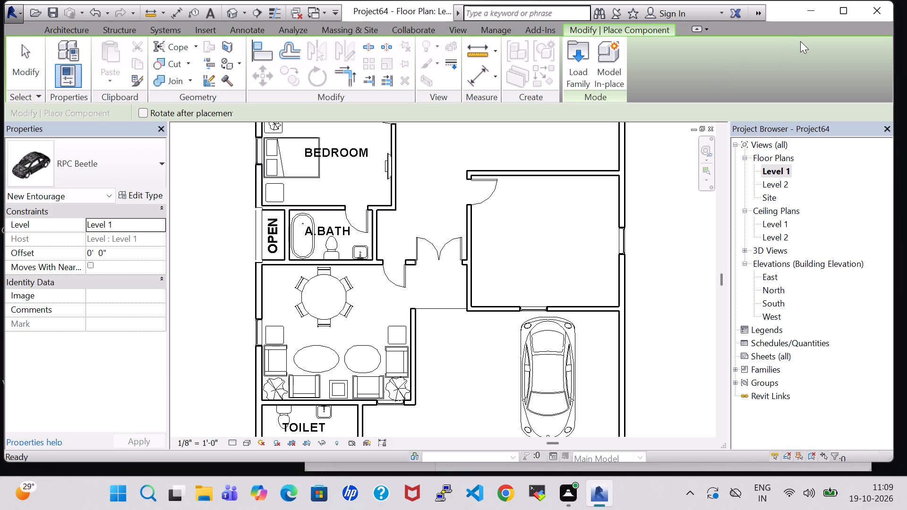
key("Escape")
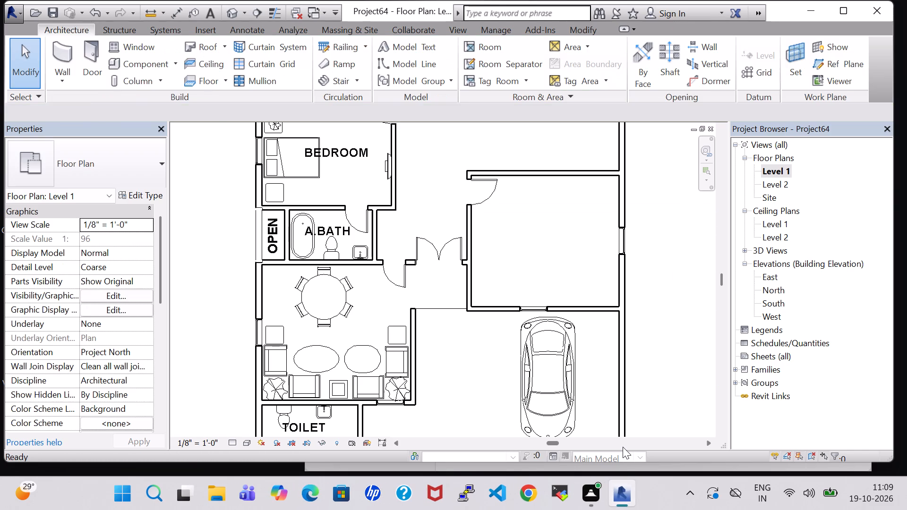
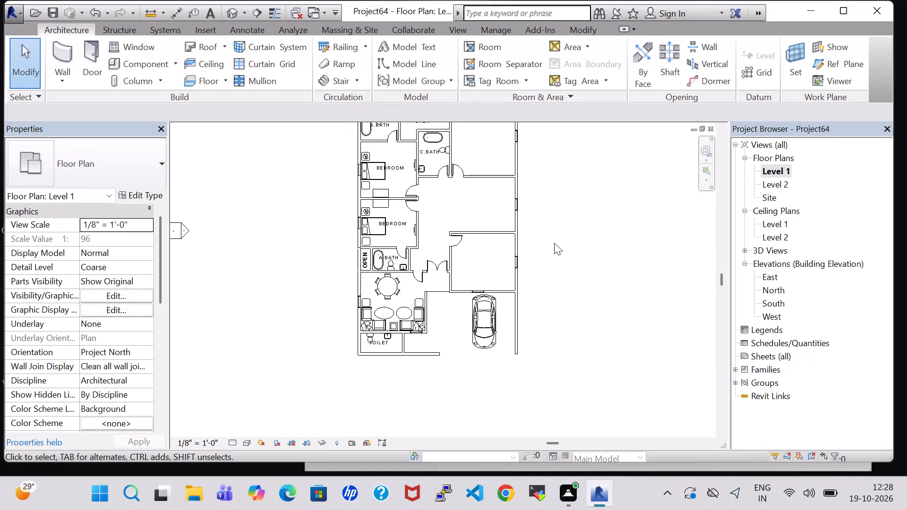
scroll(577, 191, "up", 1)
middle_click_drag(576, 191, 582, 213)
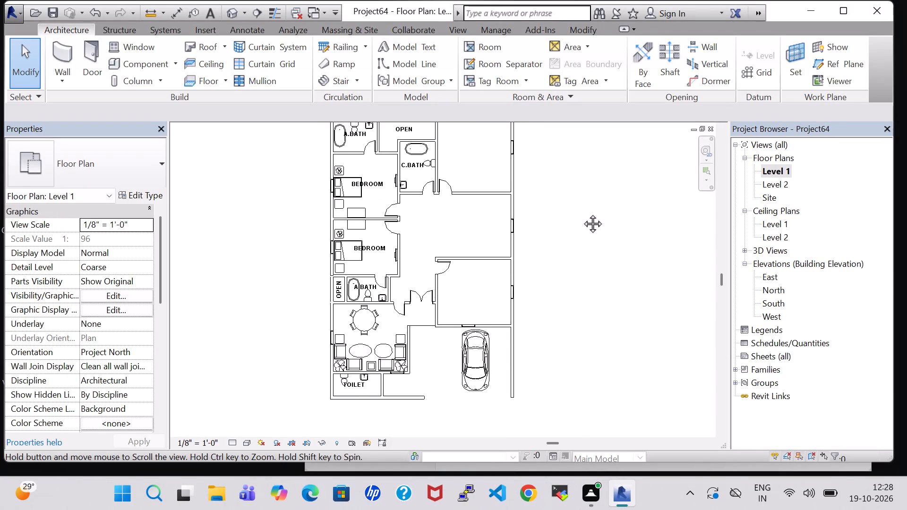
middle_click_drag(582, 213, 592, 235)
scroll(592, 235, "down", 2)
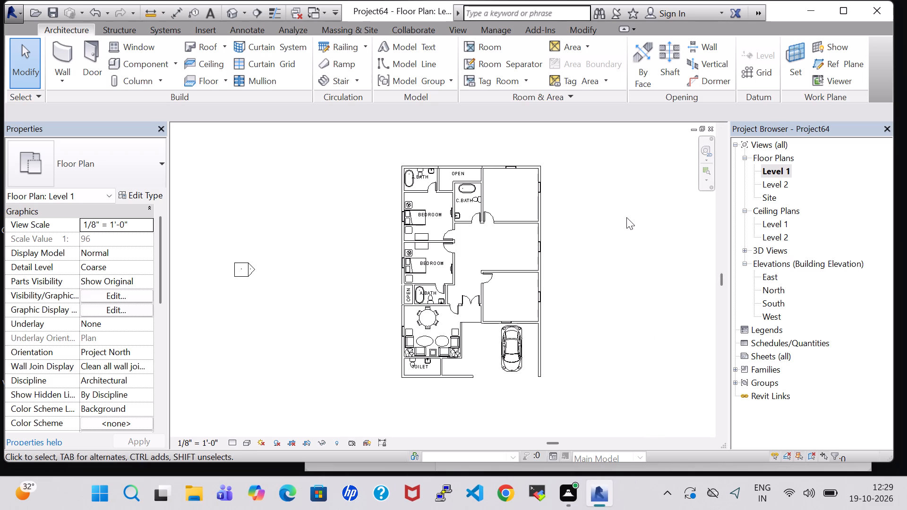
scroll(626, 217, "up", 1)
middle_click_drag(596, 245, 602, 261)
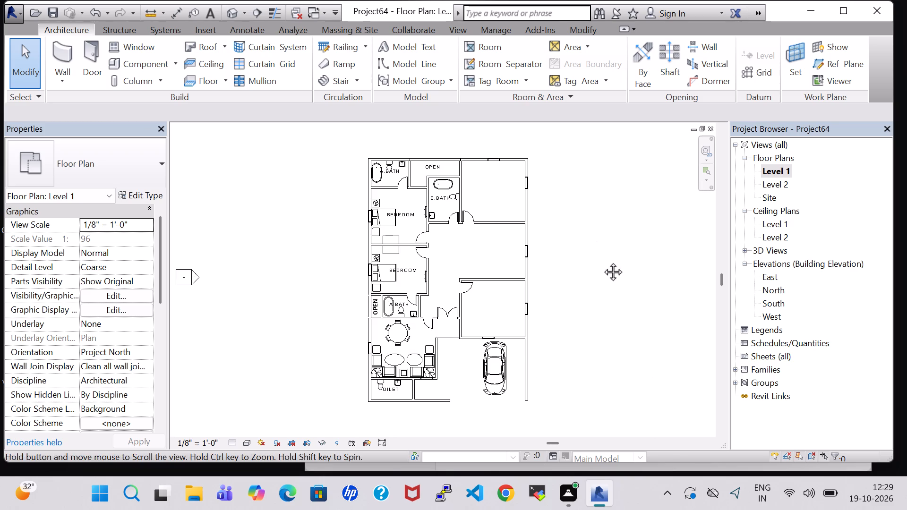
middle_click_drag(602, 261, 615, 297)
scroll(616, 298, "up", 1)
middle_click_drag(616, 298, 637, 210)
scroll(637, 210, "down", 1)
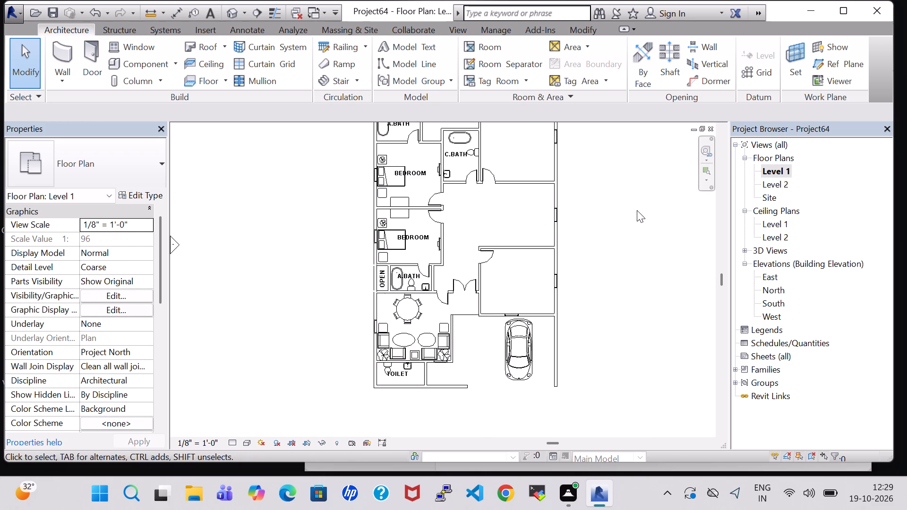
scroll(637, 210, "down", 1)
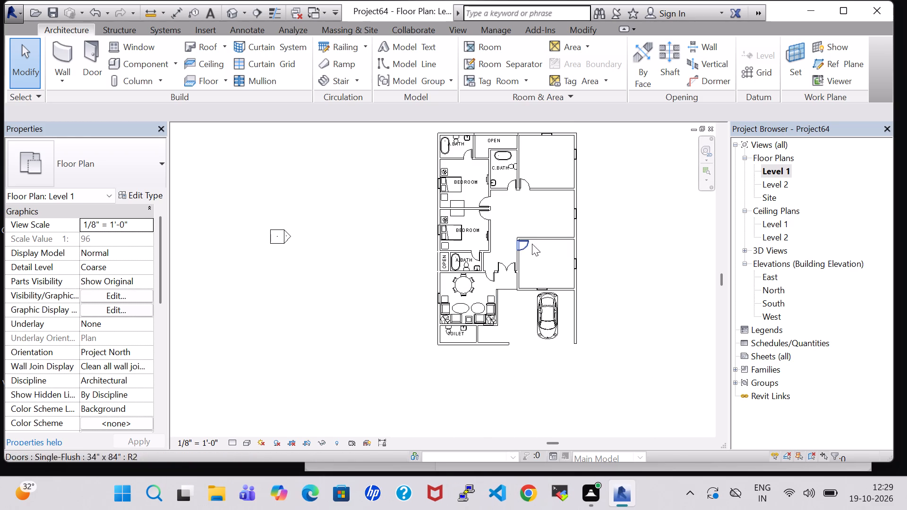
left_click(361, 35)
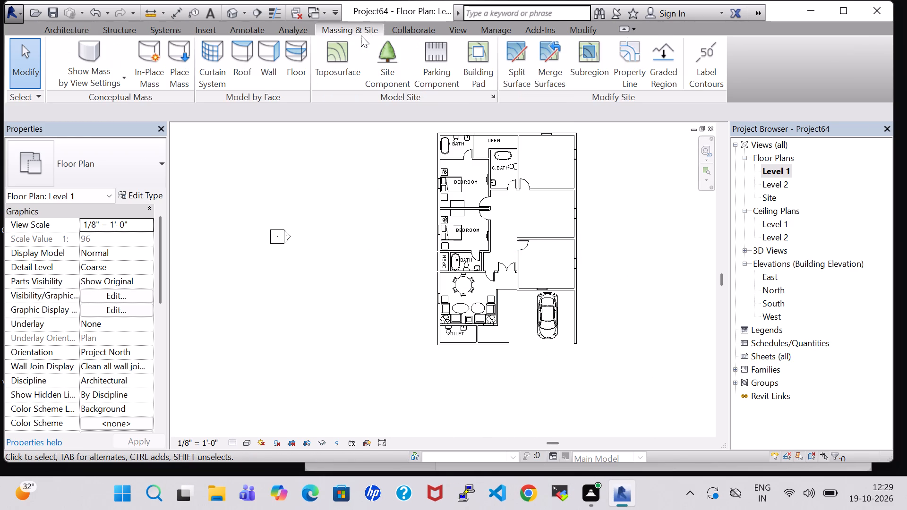
Save the project while switching to the 3D view, and return to the Level 1 floor plan.
left_click(225, 8)
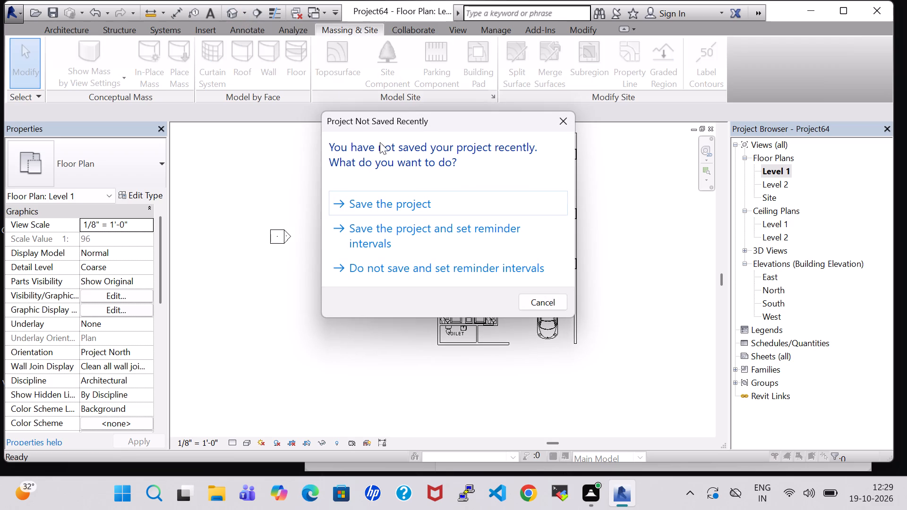
left_click(441, 198)
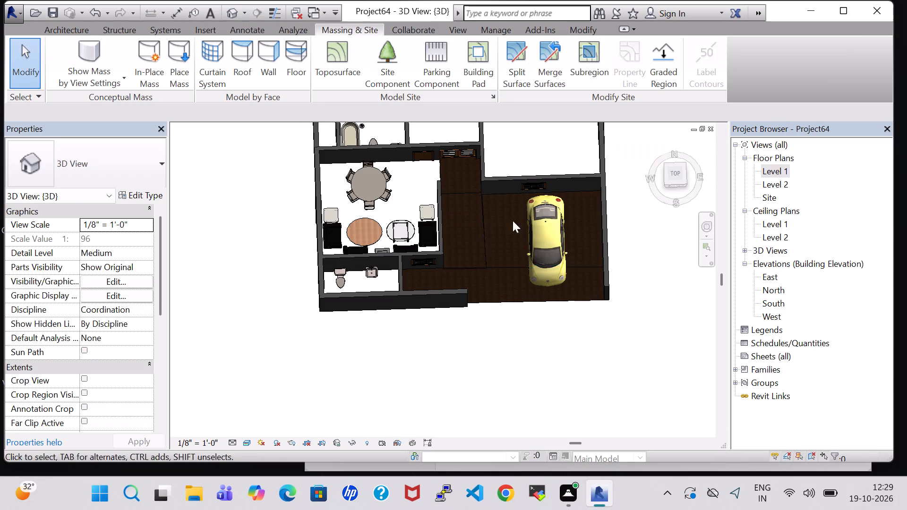
double_click(770, 169)
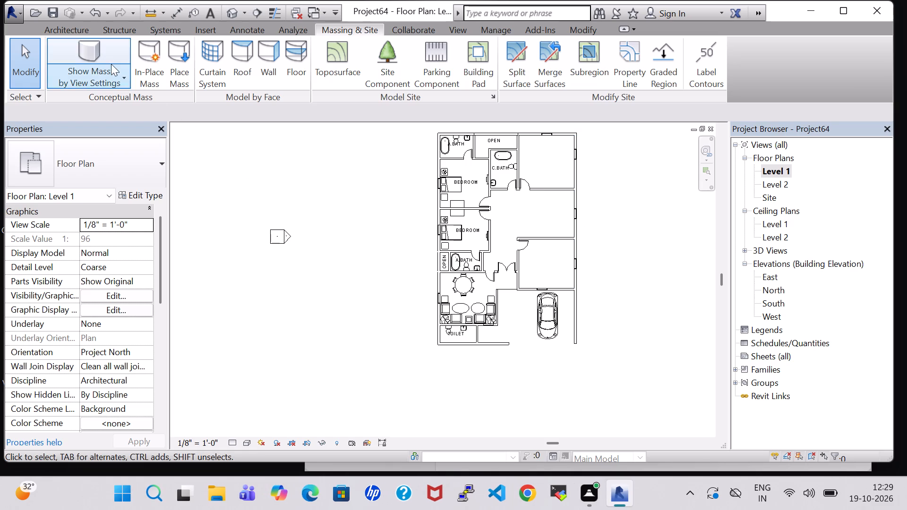
Load the Cook Top-4 Unit family from the Domestic folder of the Specialty Equipment library for component placement.
left_click(71, 28)
left_click(143, 62)
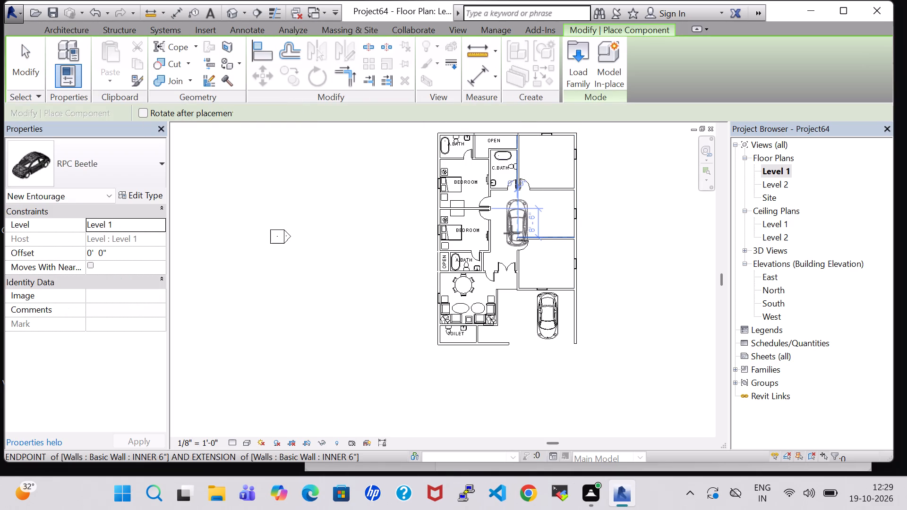
left_click(581, 85)
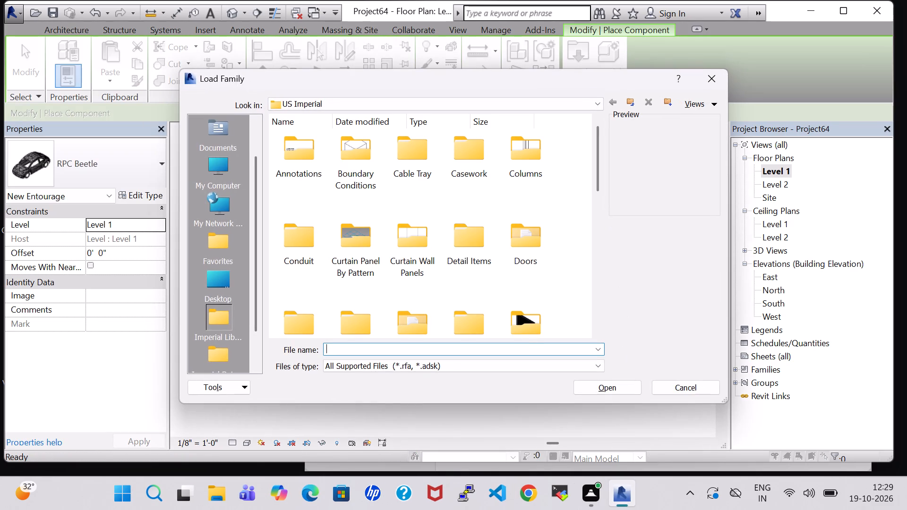
left_click(522, 333)
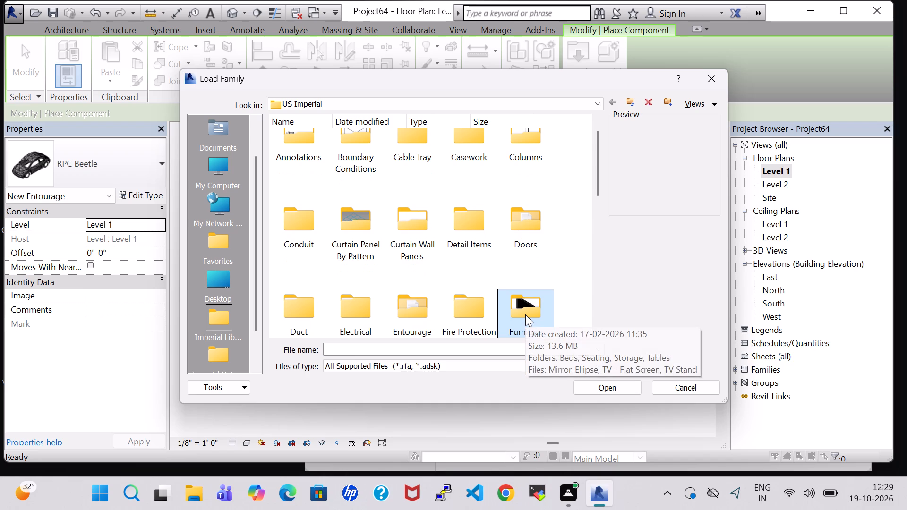
type("XS")
left_click(540, 318)
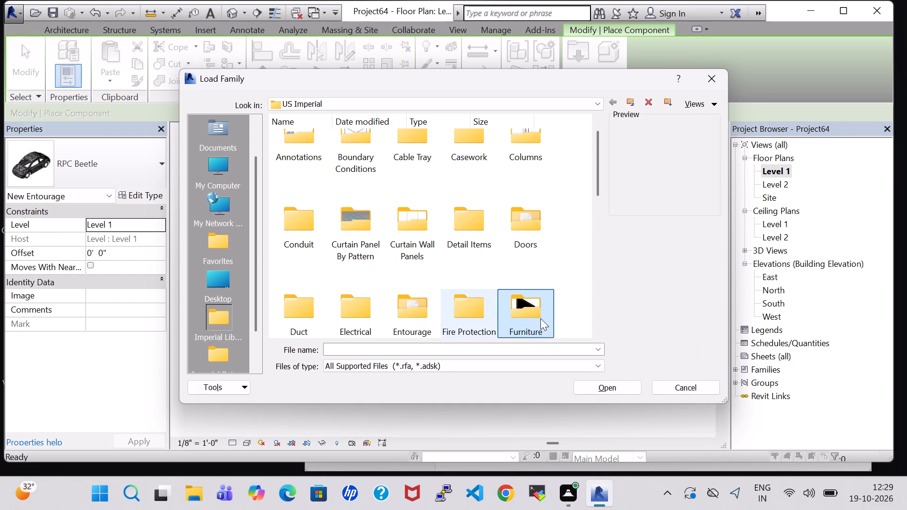
key("s")
double_click(359, 177)
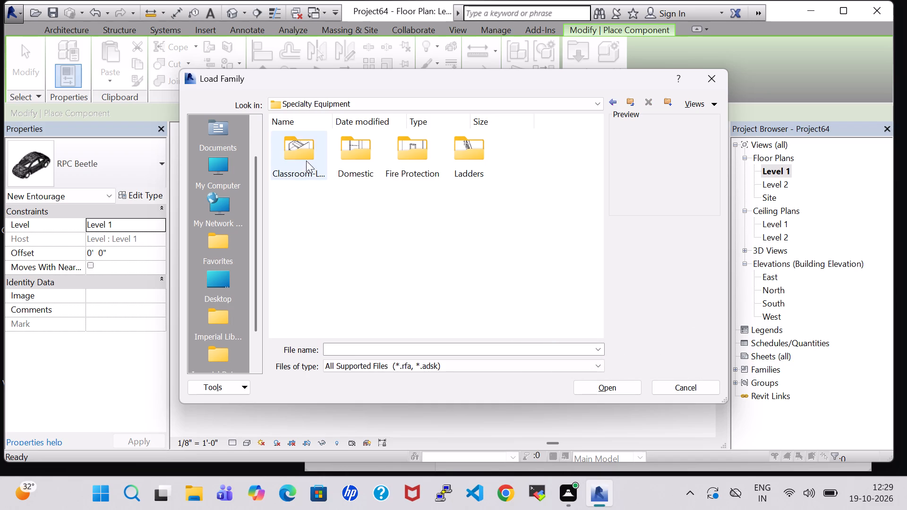
double_click(344, 161)
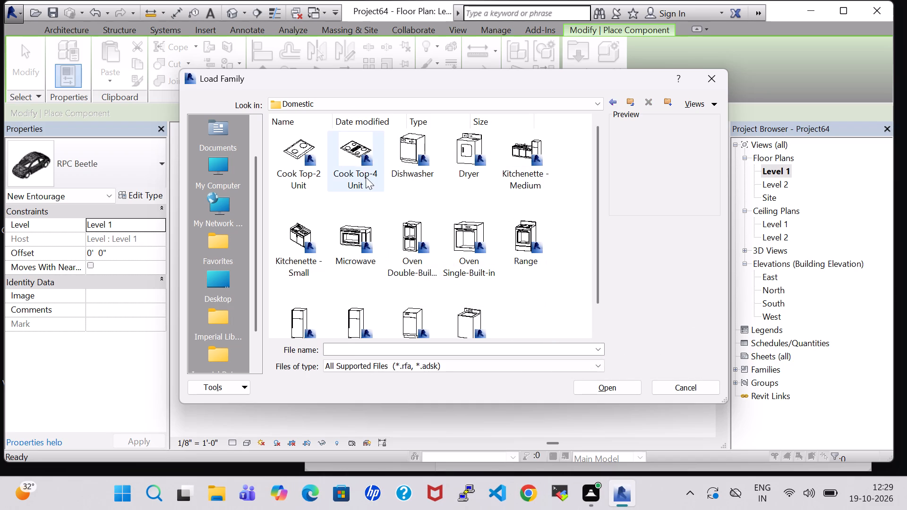
left_click(357, 161)
left_click(611, 387)
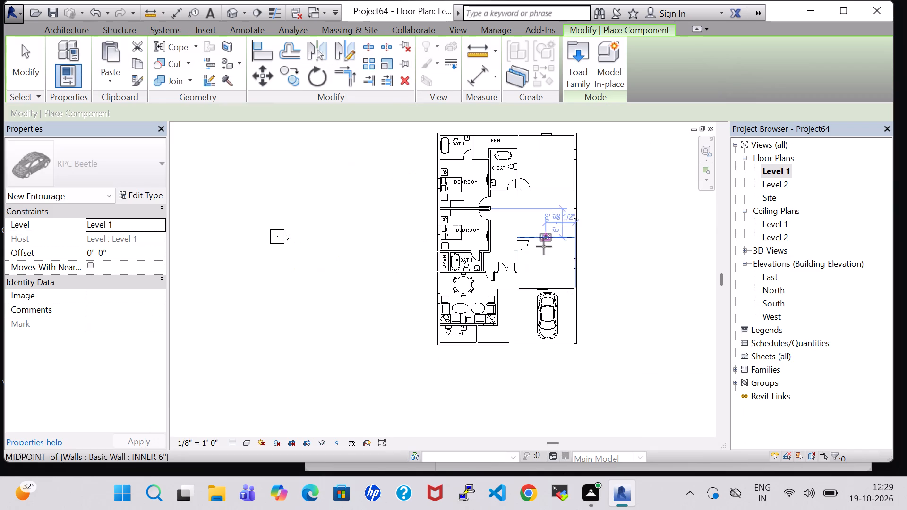
Place the 36" x 20" cook top against the outer-wall window of the room behind the car, its long side along the wall.
scroll(545, 256, "up", 4)
key("space")
key("space")
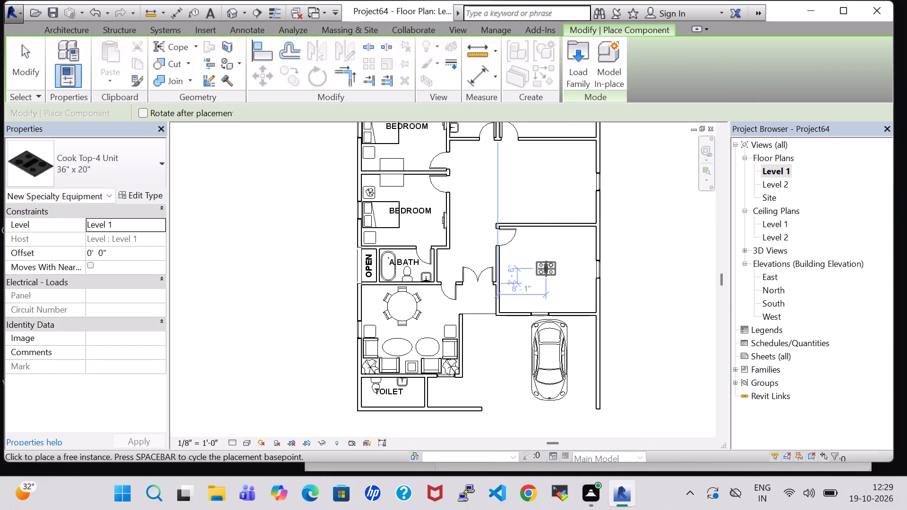
key("space")
scroll(546, 269, "up", 3)
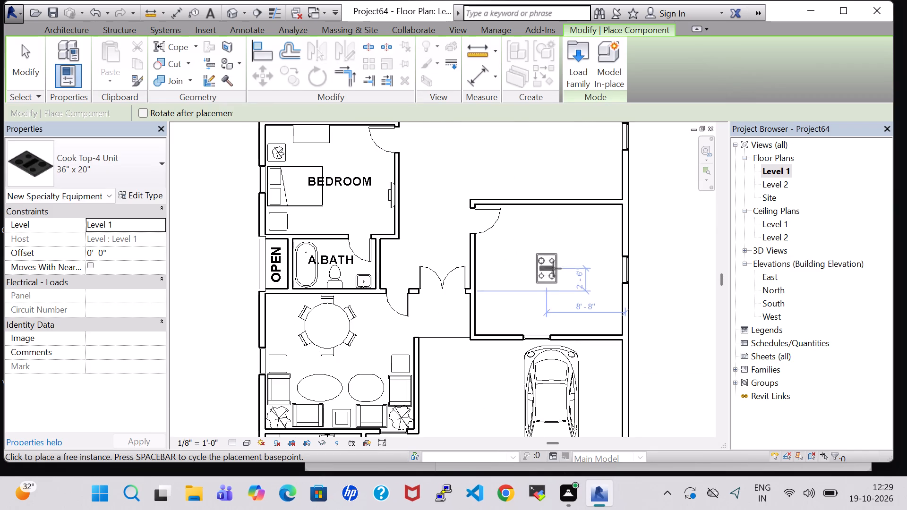
scroll(583, 270, "up", 8)
middle_click_drag(602, 271, 462, 278)
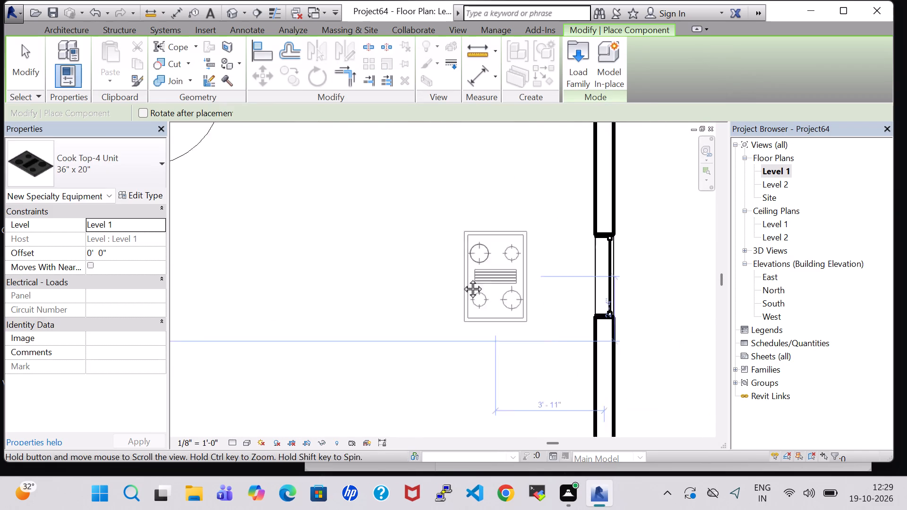
middle_click_drag(462, 278, 430, 280)
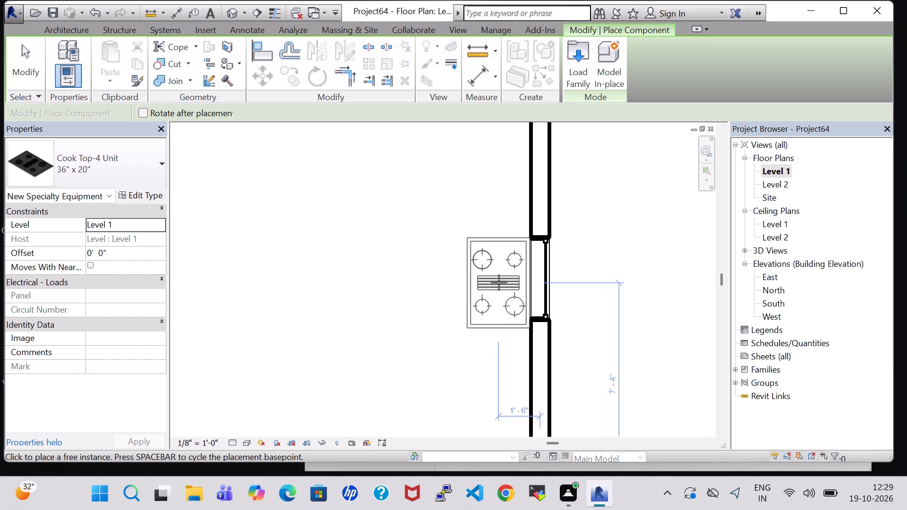
left_click(499, 282)
key("Escape")
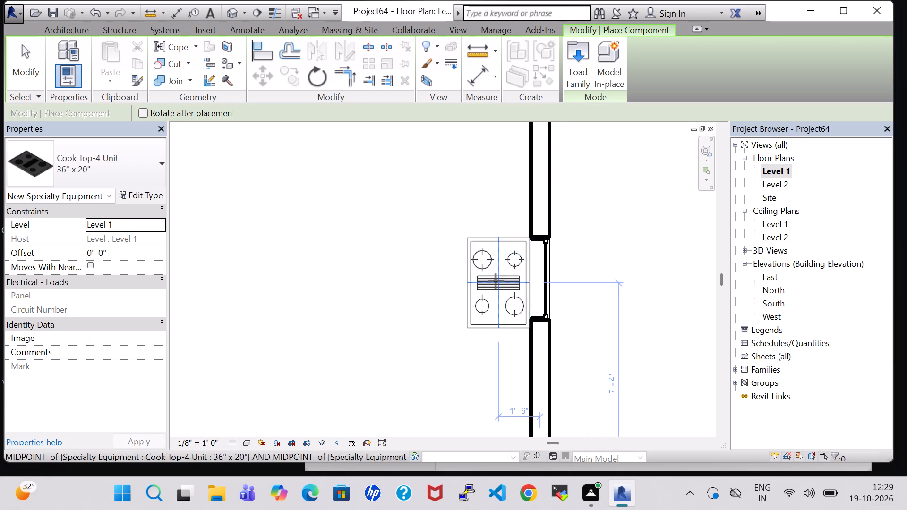
key("Escape")
Load the Refrigerator family from the Domestic folder of the Specialty Equipment library for component placement.
scroll(425, 237, "down", 2)
left_click(154, 66)
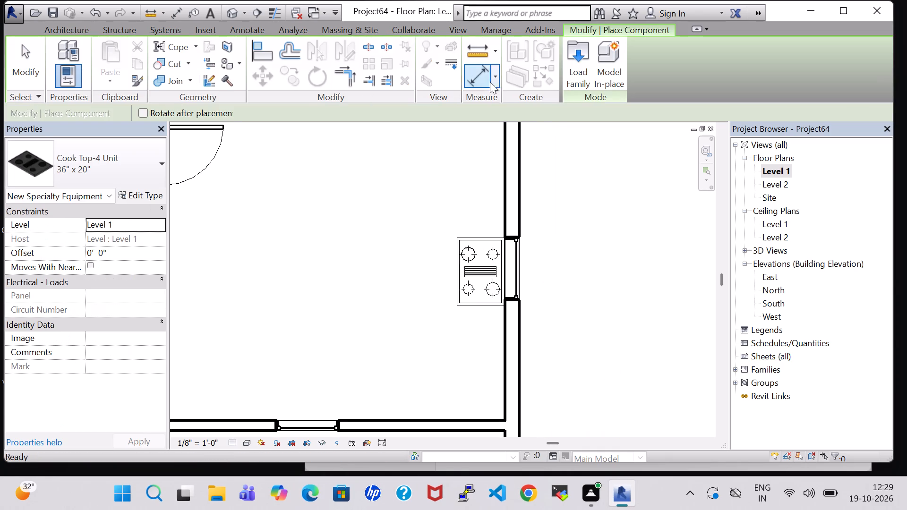
left_click(587, 75)
left_click(541, 306)
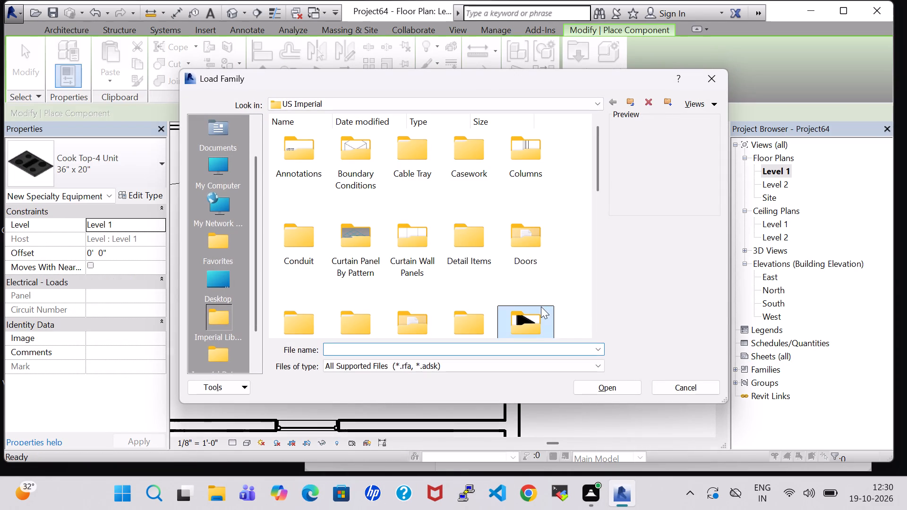
key("s")
double_click(337, 165)
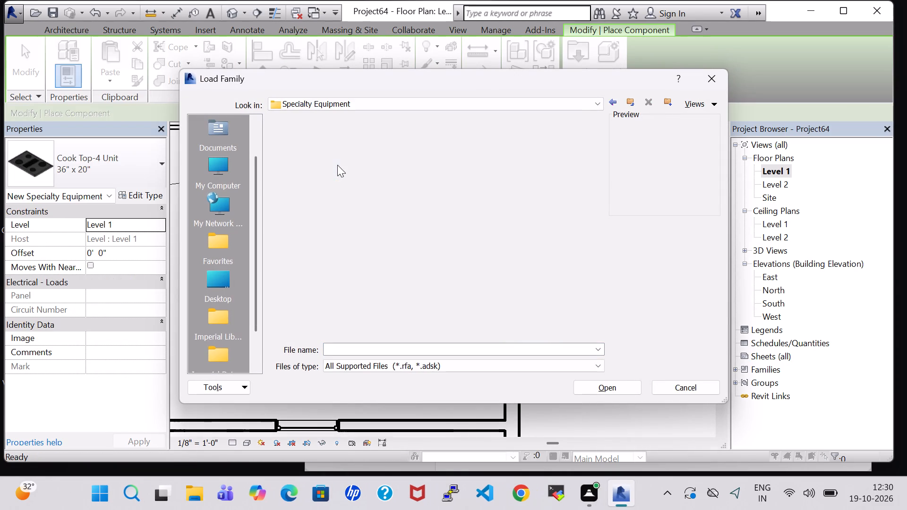
double_click(359, 166)
scroll(377, 256, "down", 3)
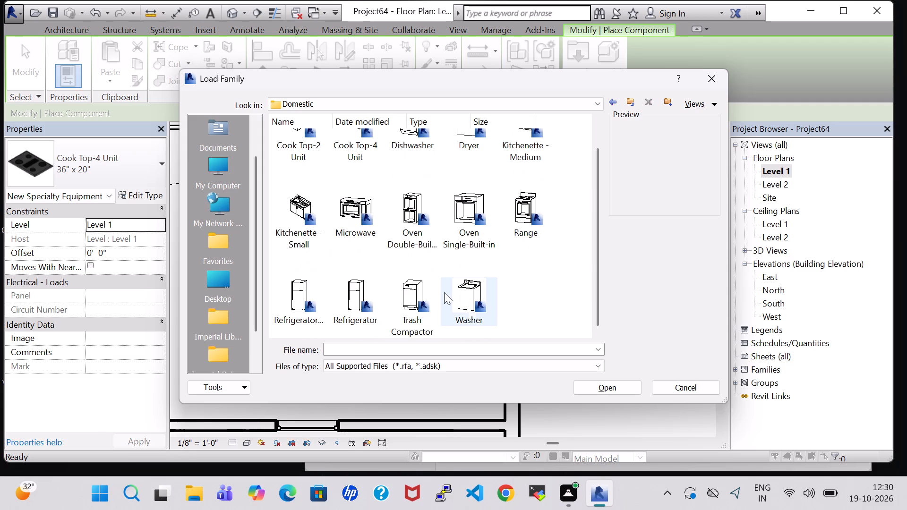
left_click(453, 292)
left_click(339, 284)
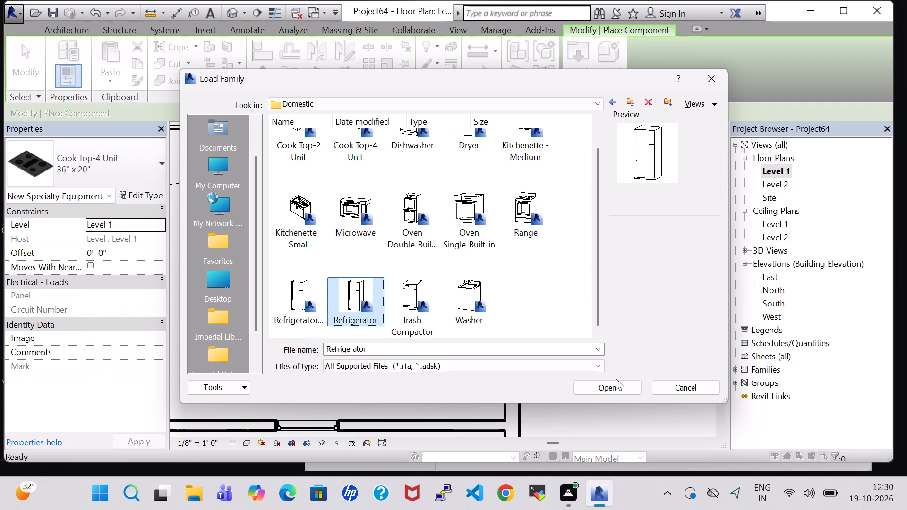
left_click(614, 385)
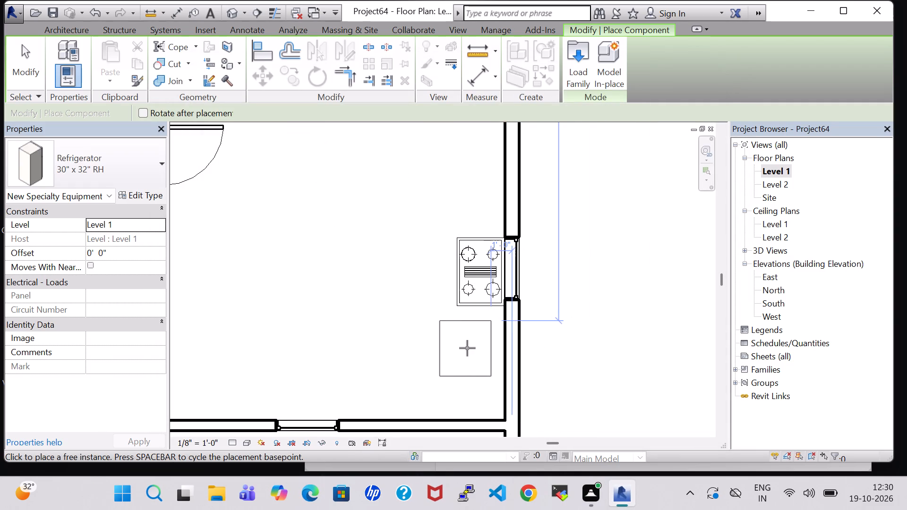
Place the 30" x 32" RH refrigerator against the inner wall opposite the cook top, just beside the room's door.
middle_click_drag(356, 343, 430, 357)
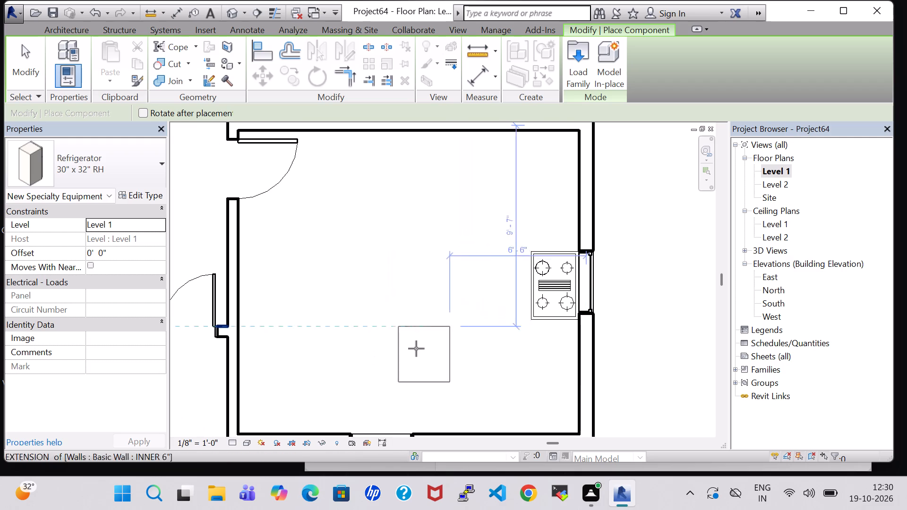
scroll(411, 345, "down", 3)
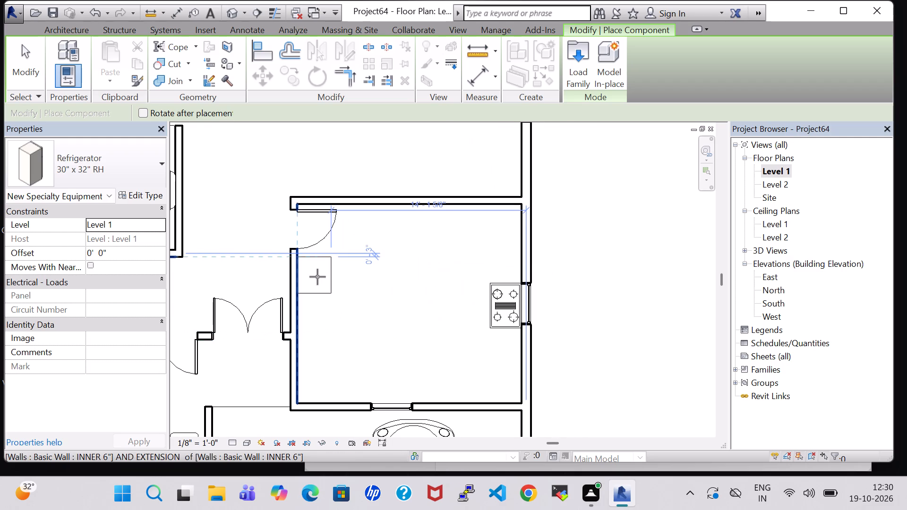
left_click(317, 277)
key("Escape")
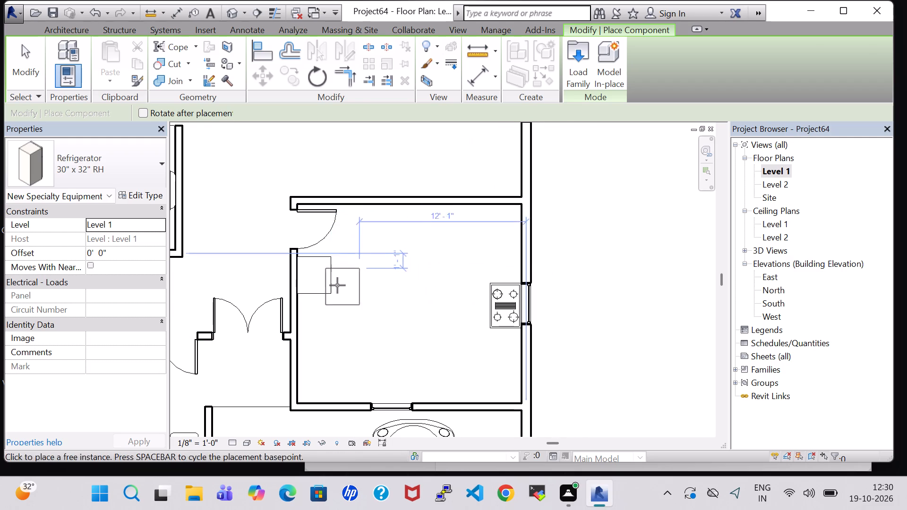
key("Escape")
Rotate the refrigerator a quarter turn with its back to the inner wall, and nudge it slightly away from the wall and door.
left_click(333, 284)
key("Right")
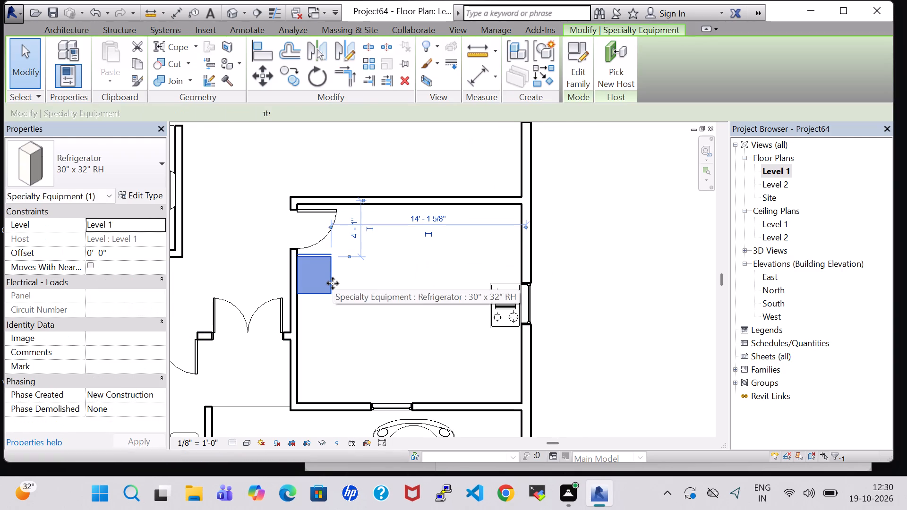
key("space")
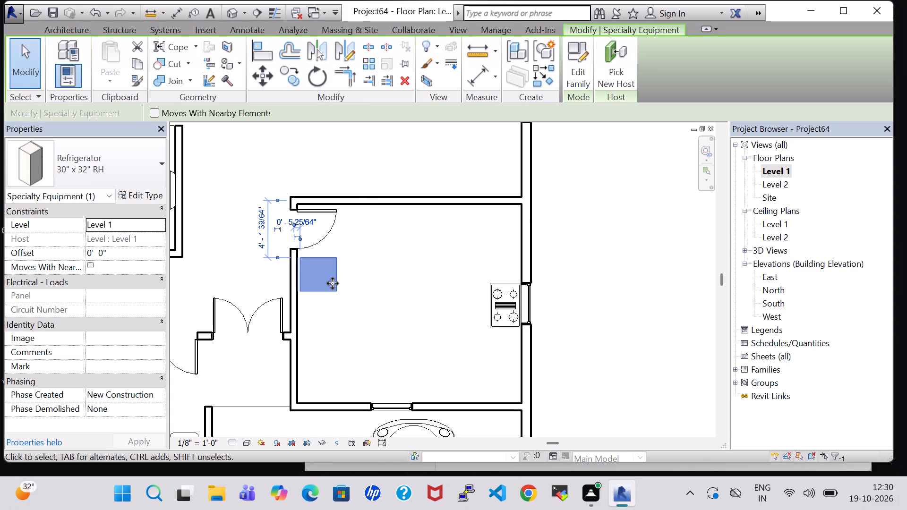
key("Right")
left_click(388, 294)
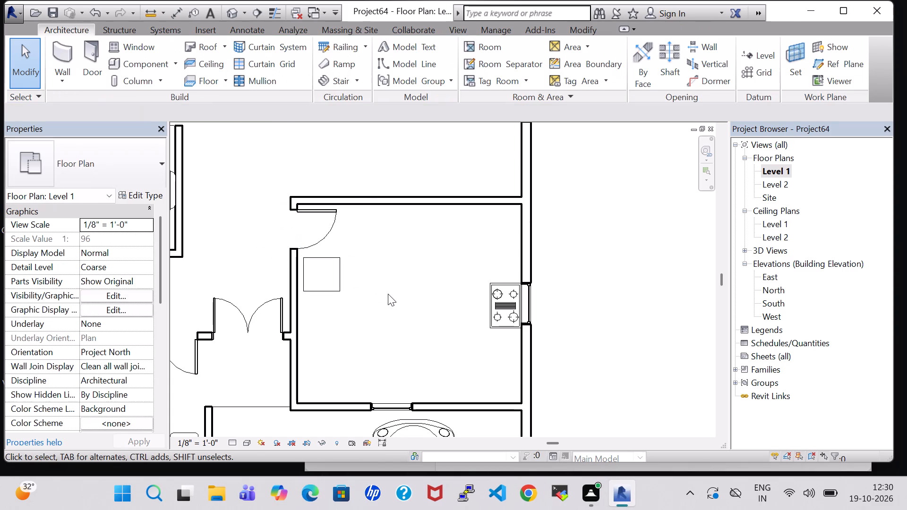
left_click(341, 286)
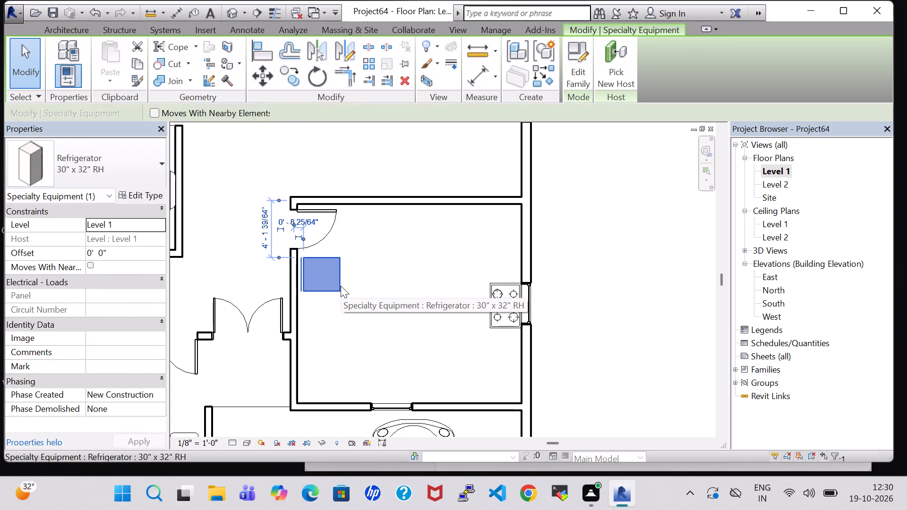
key("Down")
key("Down")
left_click(356, 283)
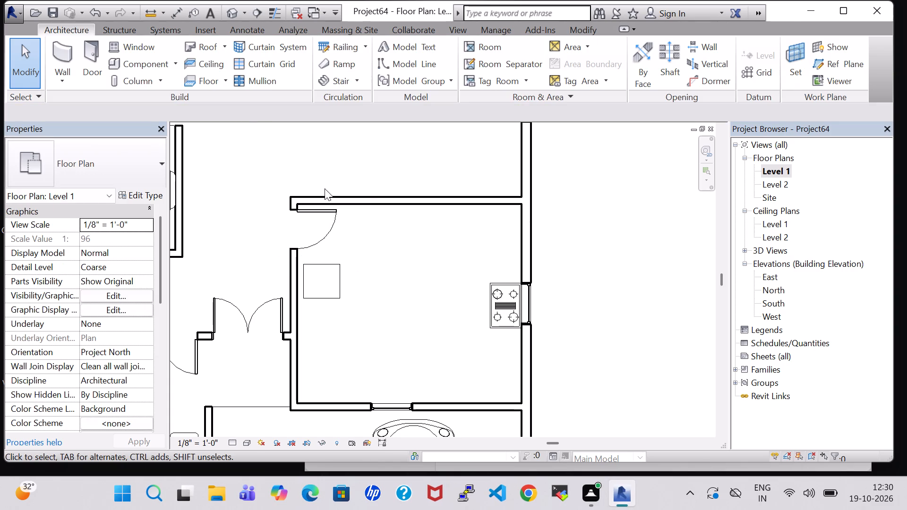
Load the Sink Kitchen-Double family from the Sinks folder of the Architectural plumbing fixtures library for component placement.
left_click(162, 71)
left_click(579, 69)
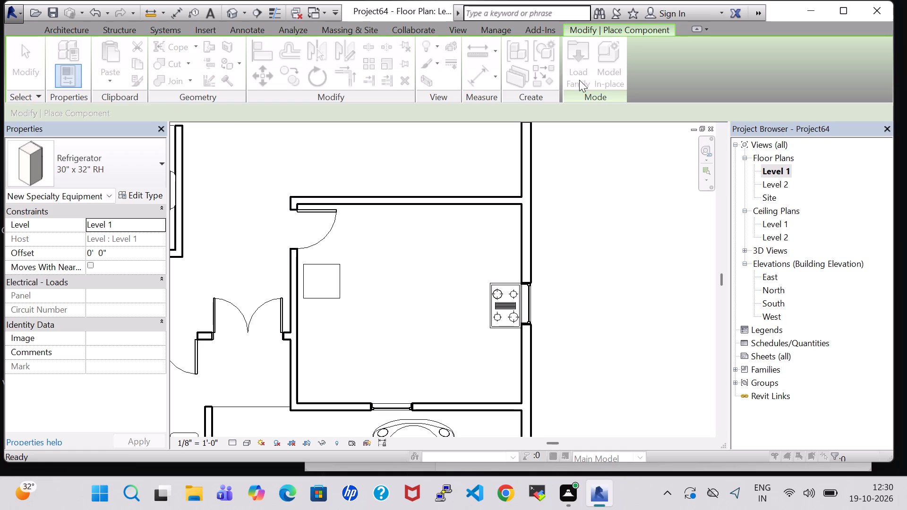
left_click(520, 312)
key("p")
left_click(396, 134)
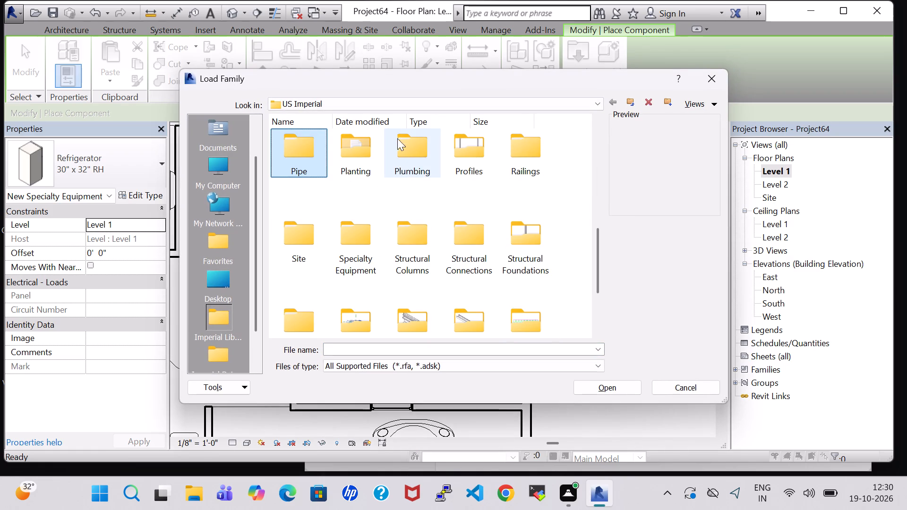
left_click(401, 146)
double_click(410, 155)
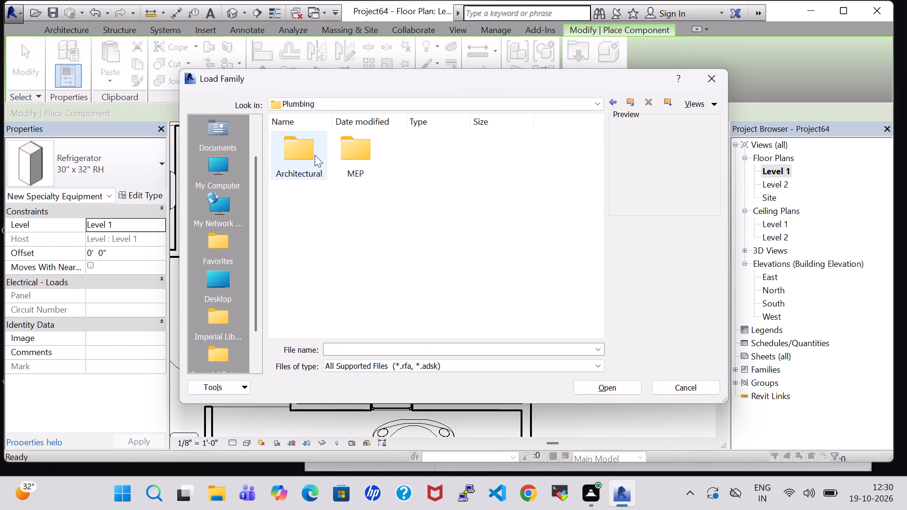
double_click(315, 155)
double_click(352, 156)
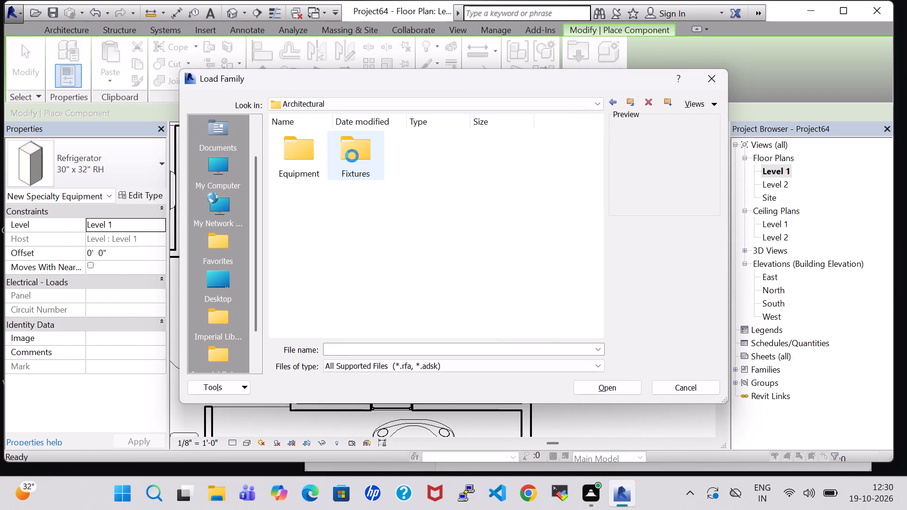
double_click(526, 163)
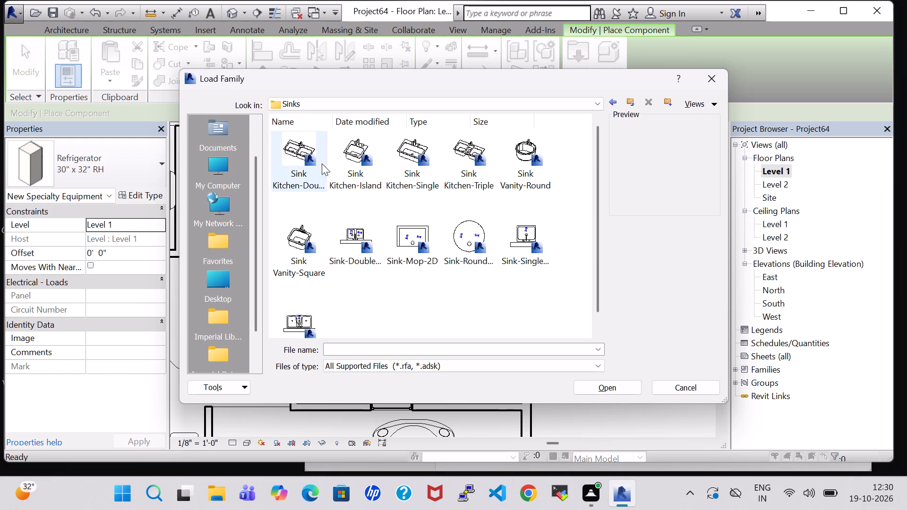
left_click(311, 163)
left_click(628, 382)
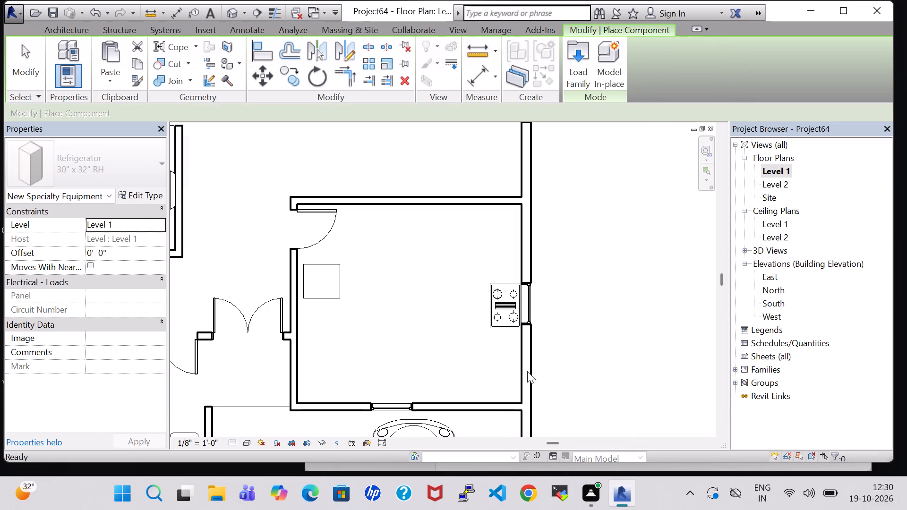
Place the 42" x 21" double kitchen sink against the window in the wall facing the car, its long side along the wall.
key("space")
key("space")
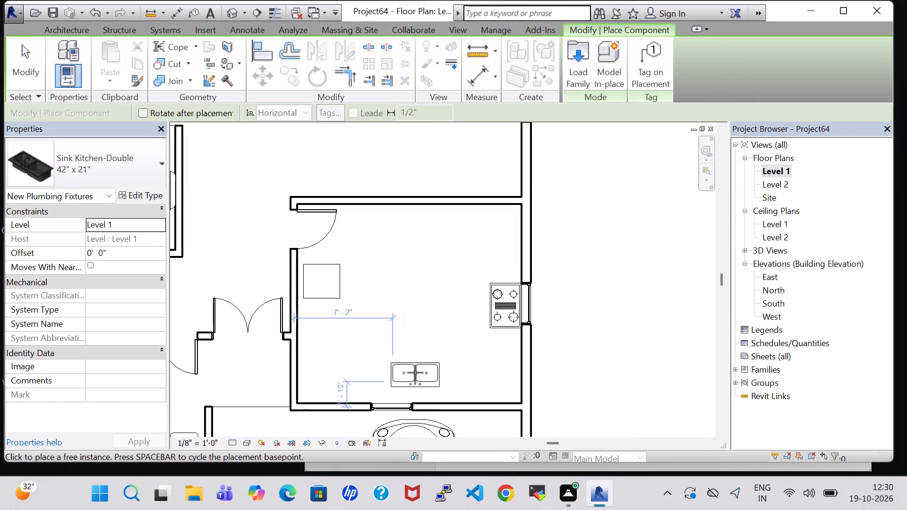
scroll(415, 373, "up", 4)
middle_click_drag(415, 373, 328, 349)
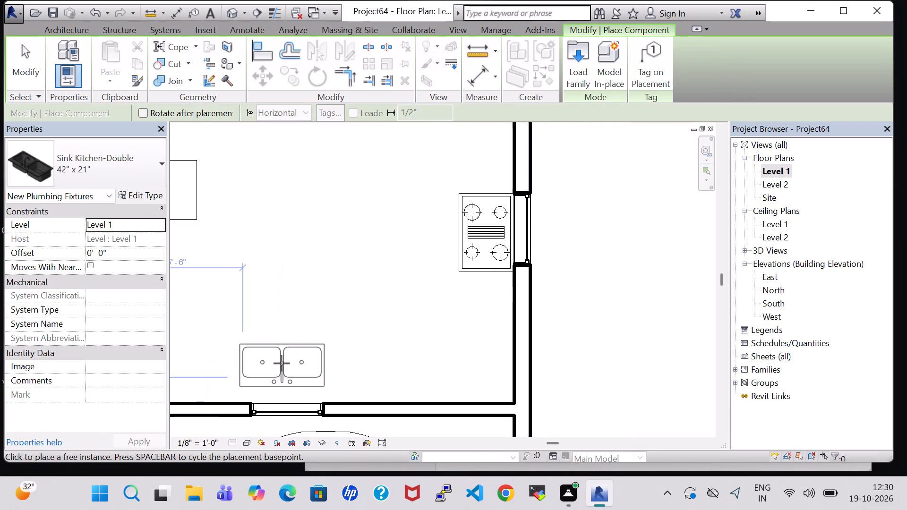
left_click(286, 378)
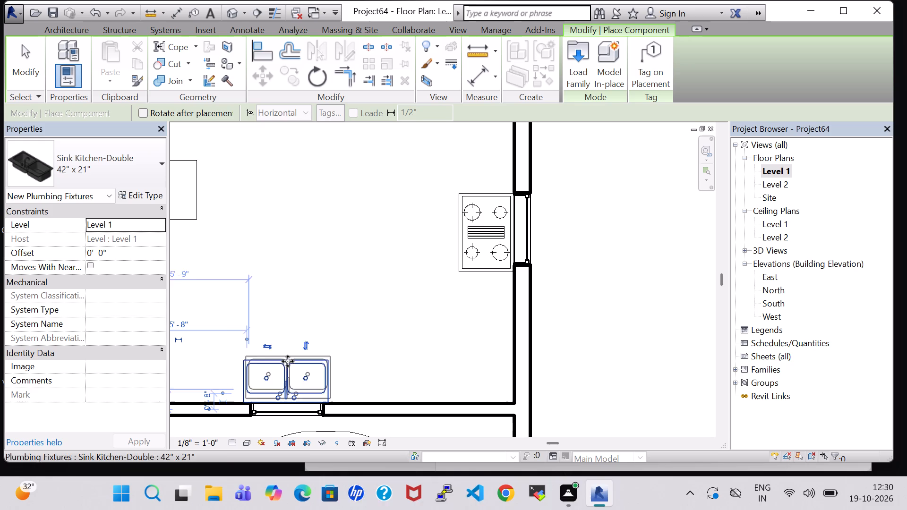
key("Escape")
key("Escape")
scroll(341, 269, "down", 1)
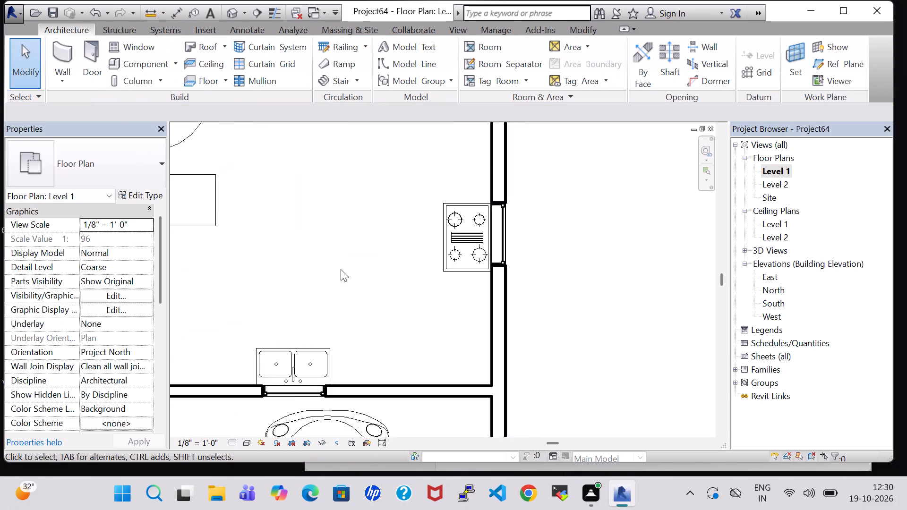
scroll(341, 269, "down", 4)
middle_click_drag(341, 270, 373, 240)
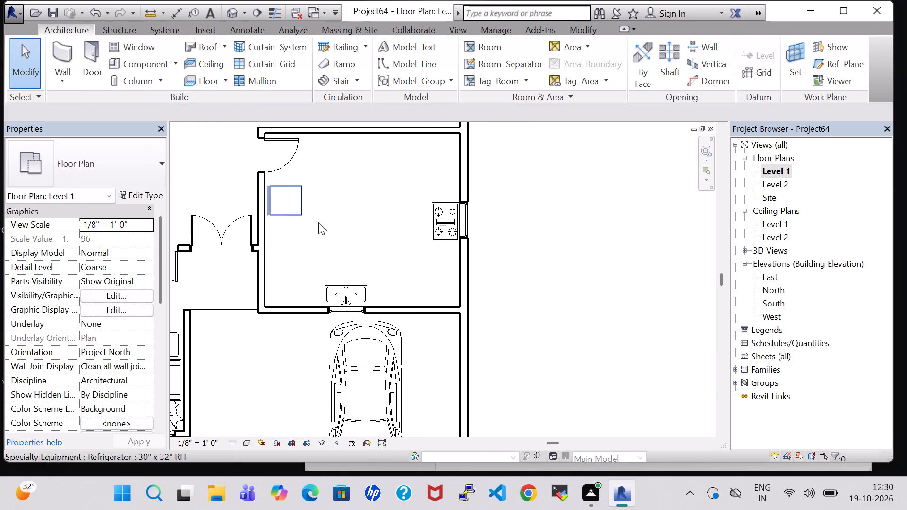
In the 3D view, nudge the refrigerator closer to the inner wall, leaving only a slim gap behind it, and inspect the kitchen.
left_click(240, 10)
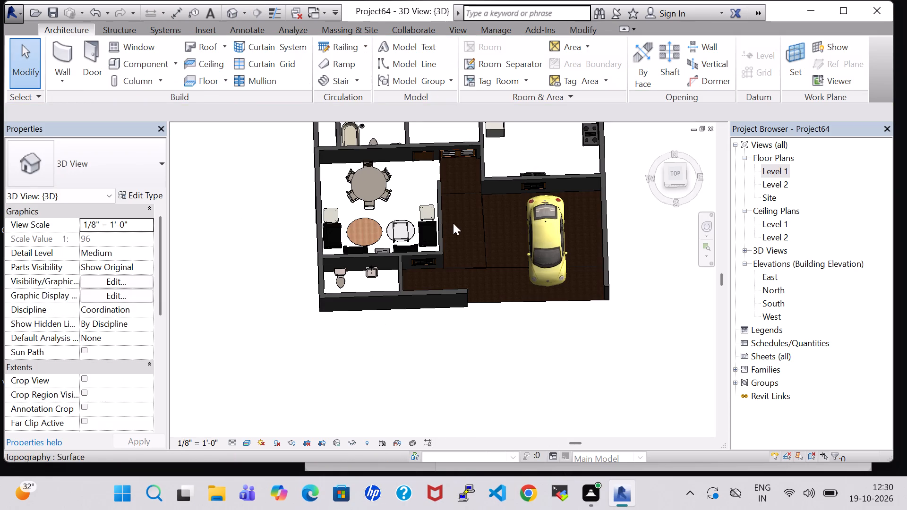
middle_click_drag(464, 220, 423, 357)
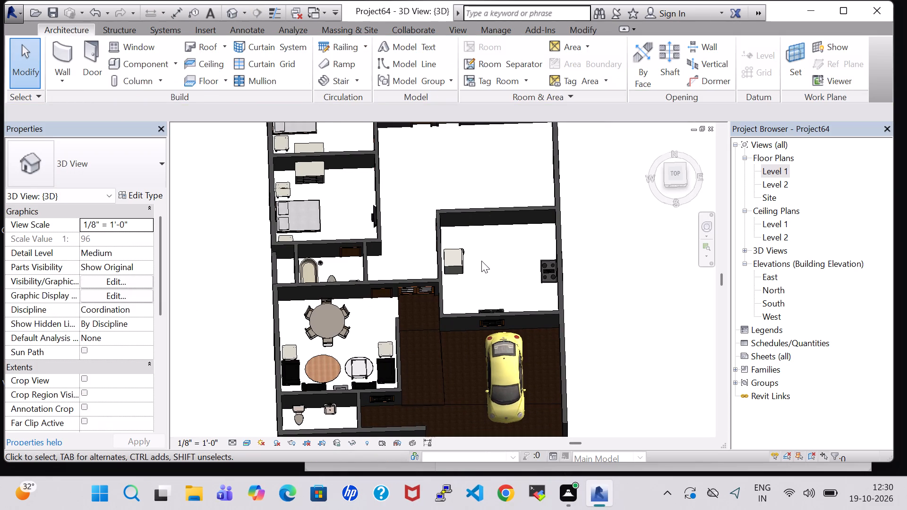
middle_click(481, 261, "shift")
scroll(481, 261, "up", 1, "shift")
middle_click(457, 238, "shift")
scroll(460, 236, "up", 7)
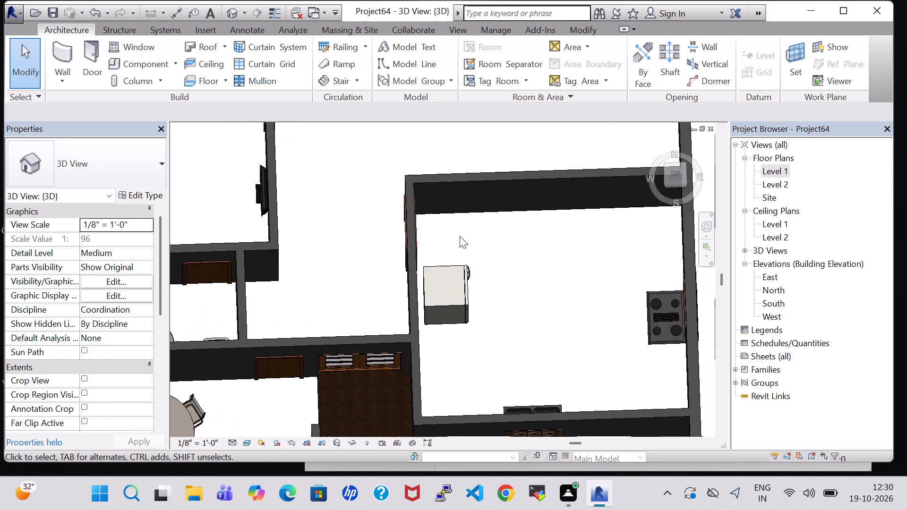
left_click(421, 297)
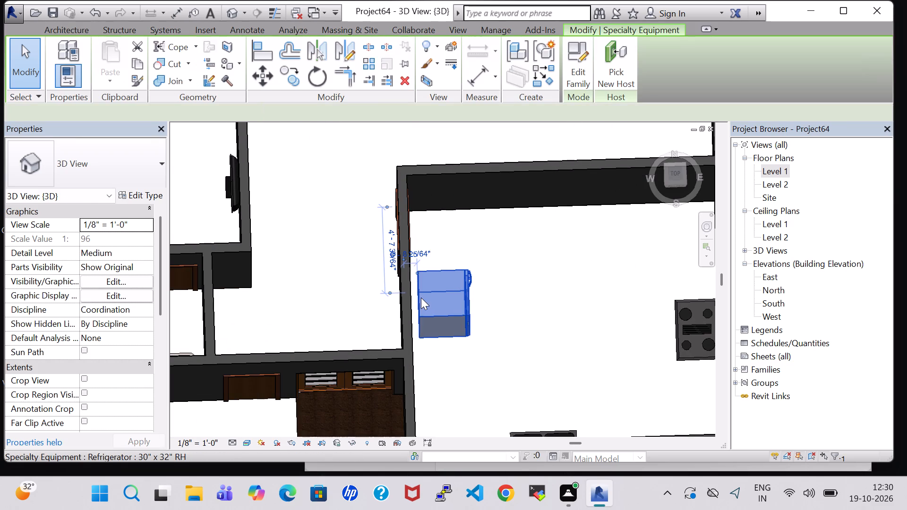
key("Left")
key("Left")
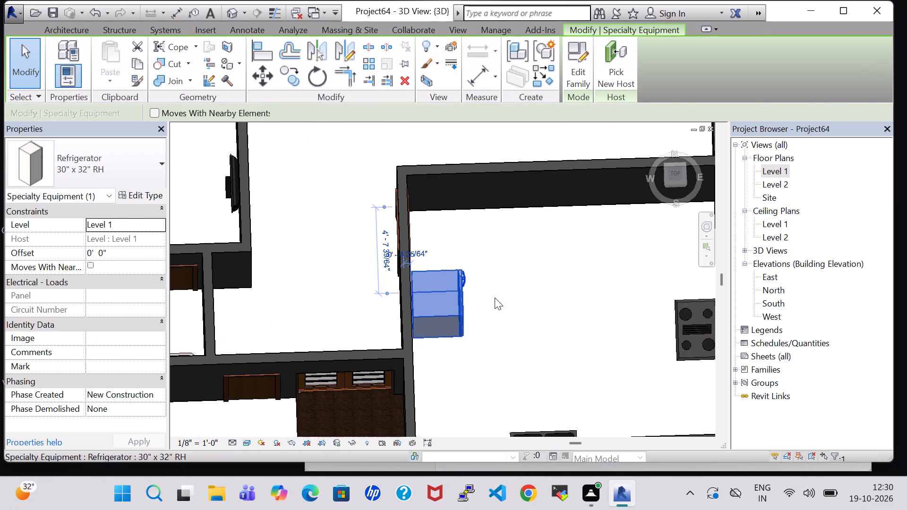
left_click(496, 297)
middle_click_drag(497, 297, 490, 294, "shift")
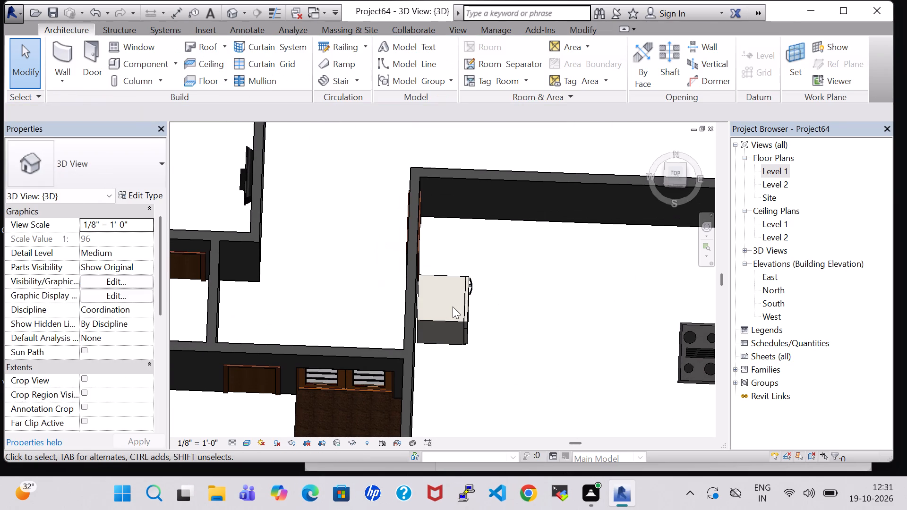
left_click(453, 318)
key("Right")
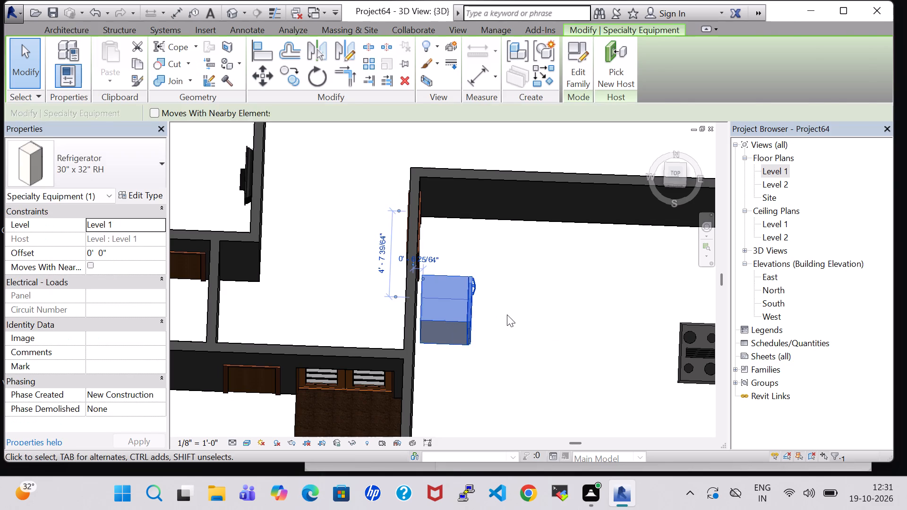
left_click(507, 314)
middle_click_drag(584, 275, 495, 297)
scroll(575, 276, "up", 1)
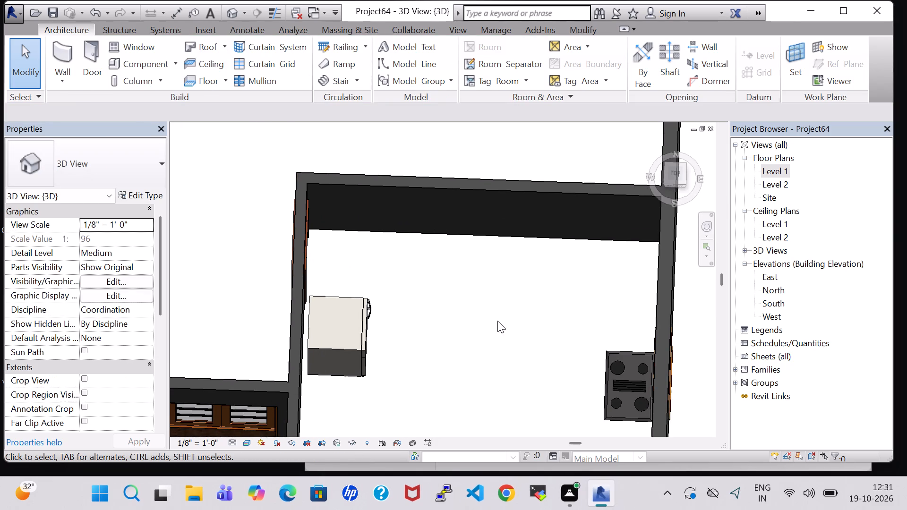
middle_click_drag(497, 321, 545, 234, "shift")
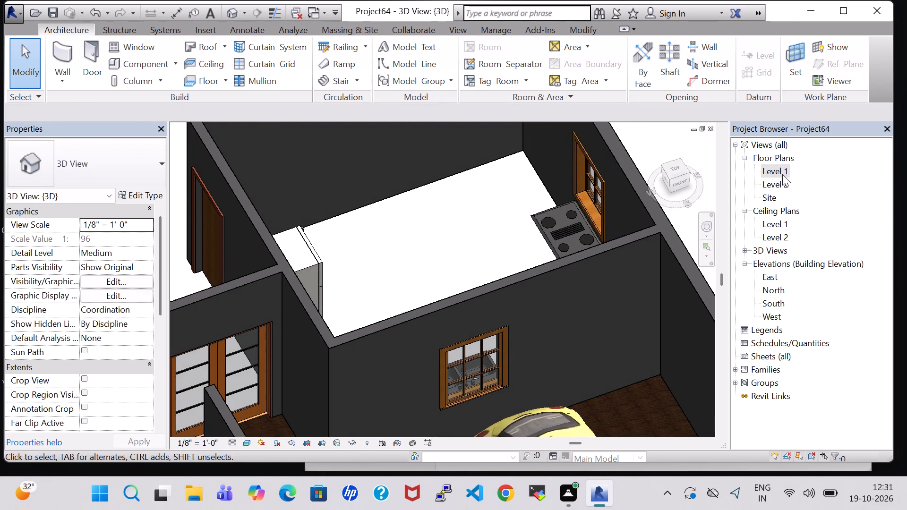
Return to the Level 1 plan and load the Work Station Cubicle family from the Furniture System library as the counter.
double_click(782, 174)
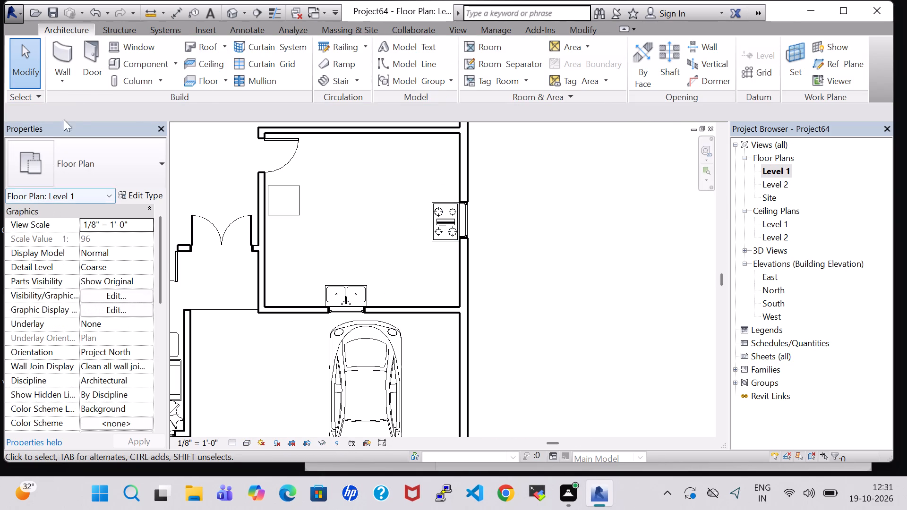
left_click(148, 59)
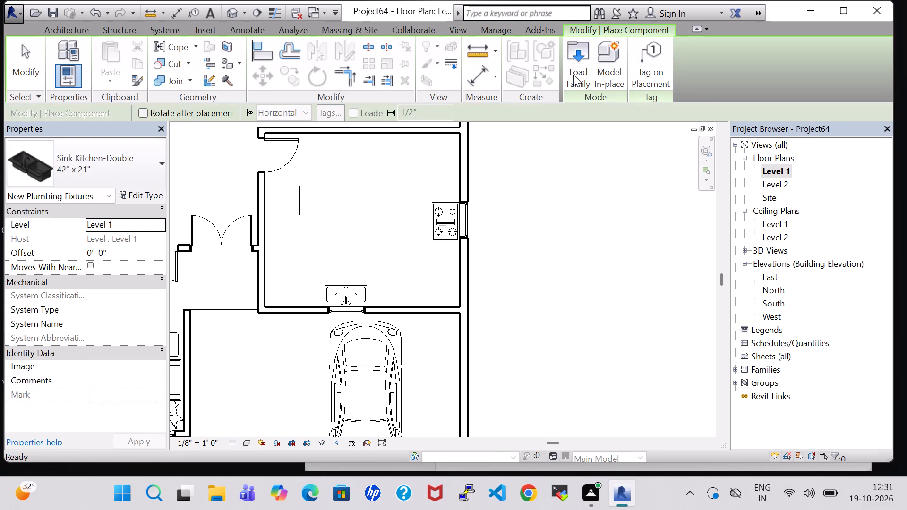
left_click(576, 75)
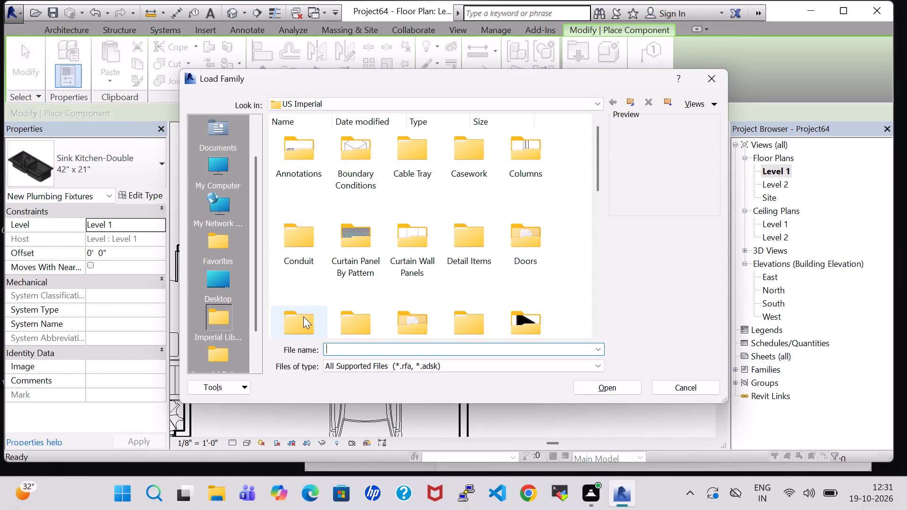
left_click(312, 316)
key("f")
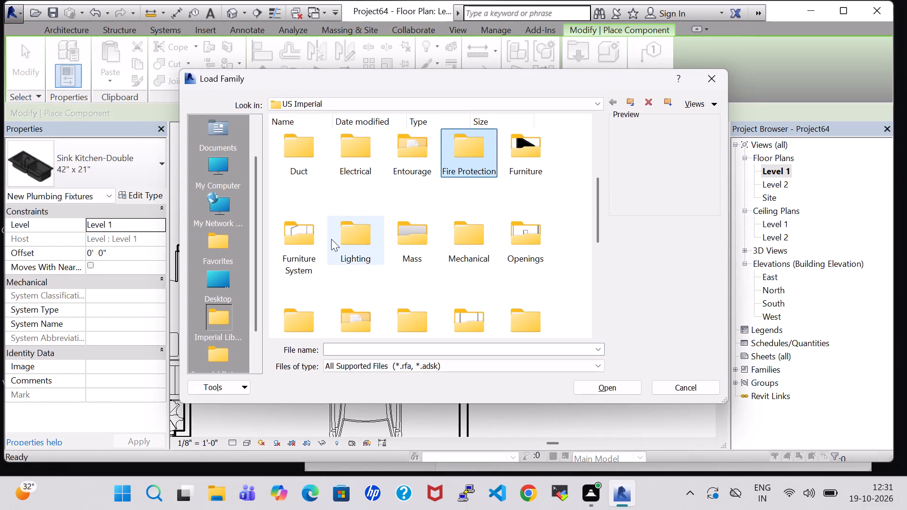
left_click(331, 239)
double_click(299, 242)
left_click(524, 146)
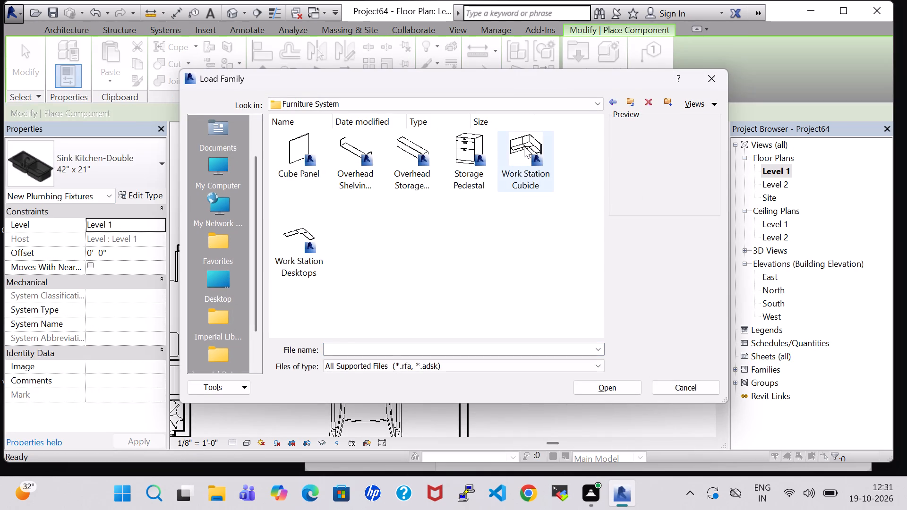
left_click(617, 391)
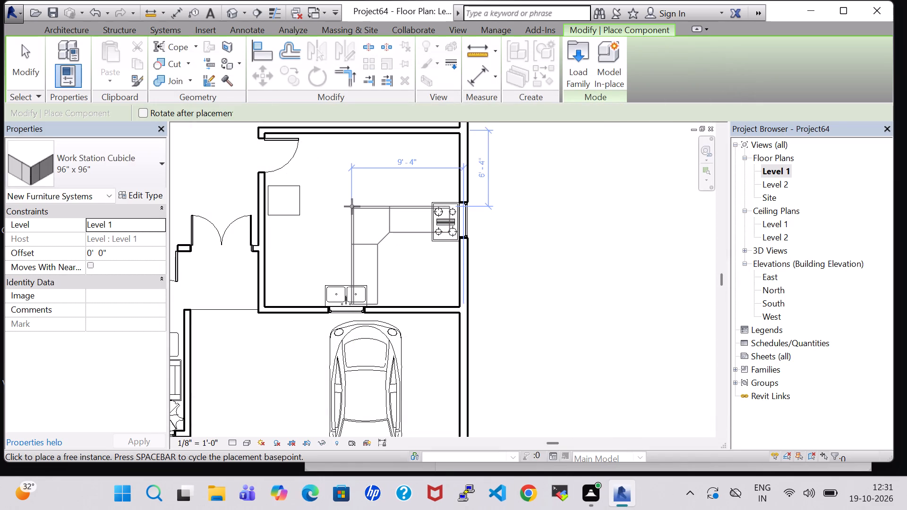
Place the 96" x 96" work station cubicle in the kitchen corner between the outer wall and car-side wall, its arms along both walls.
key("space")
key("space")
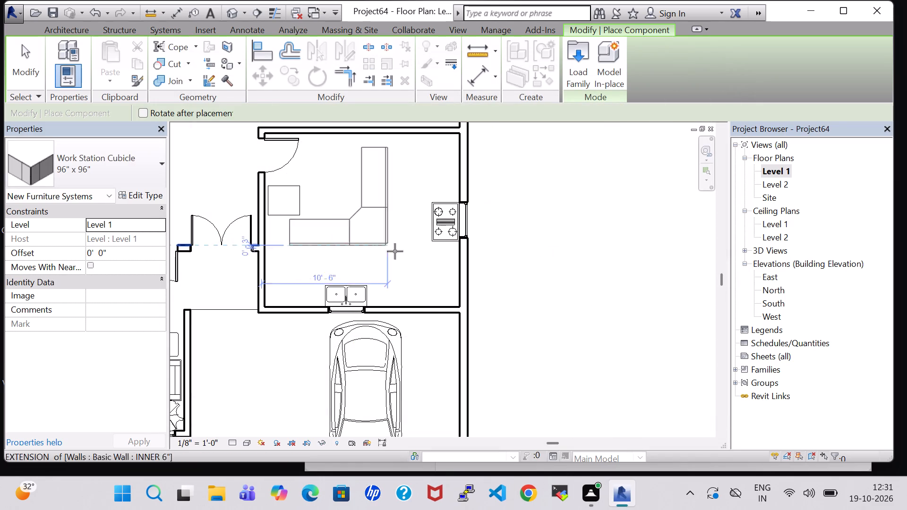
left_click(465, 306)
key("Escape")
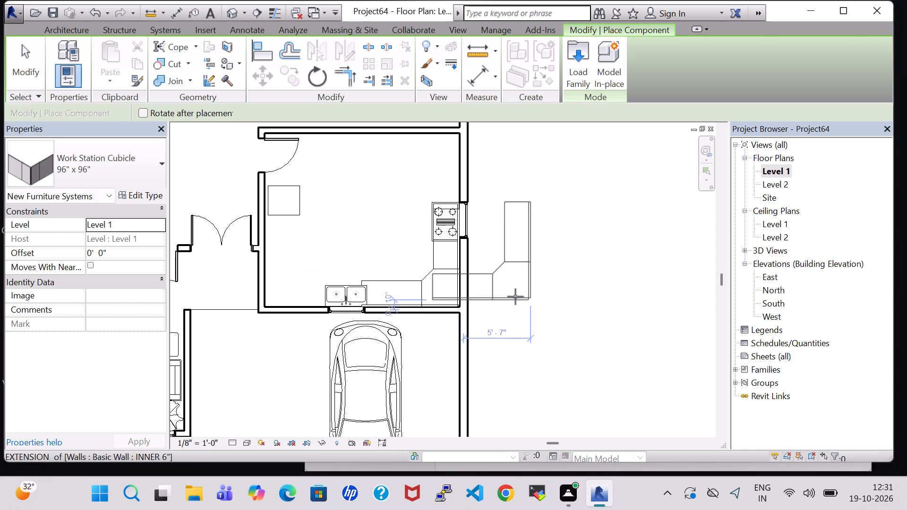
key("Escape")
Nudge the double sink along the car-side wall toward the inner wall, clear of the end of the L-shaped counter.
left_click(330, 295)
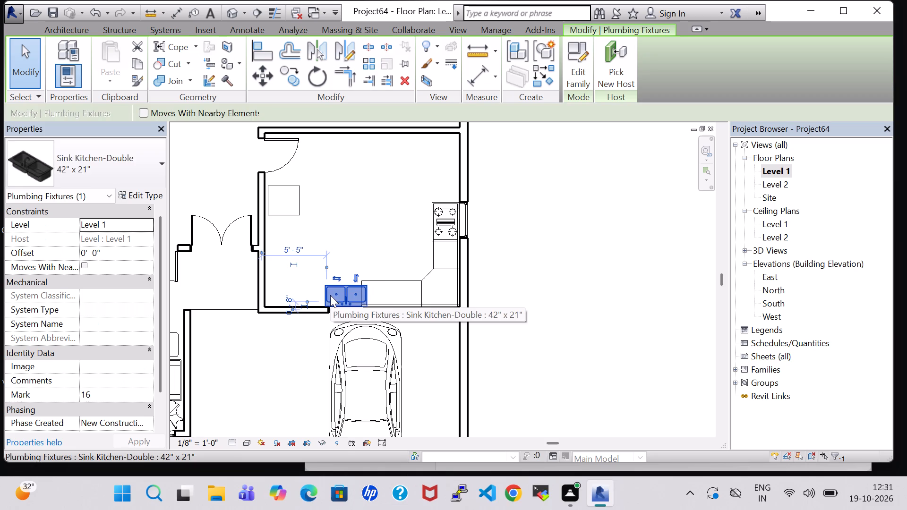
key("Left")
key("Left")
key("Left")
left_click(549, 291)
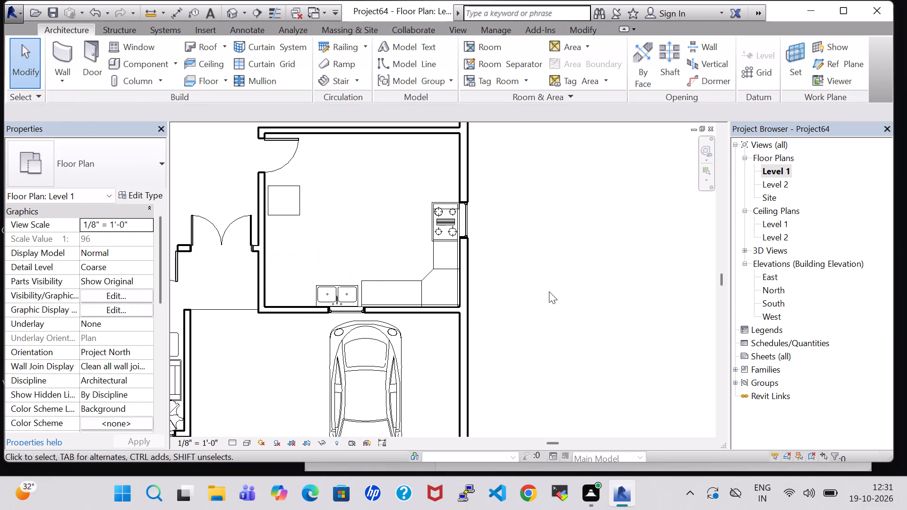
Nudge the cook top along the outer wall toward the counter corner so it sits fully on the counter's arm.
left_click(439, 201)
key("Down")
key("Down")
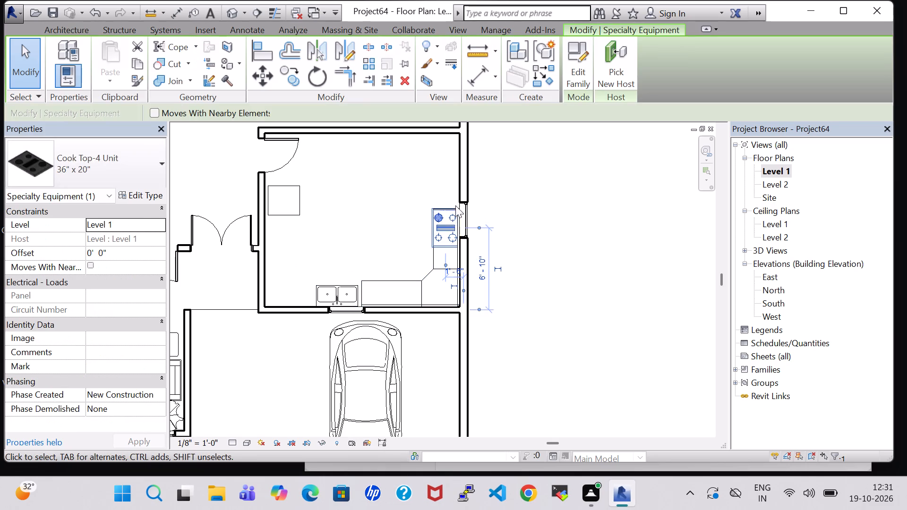
key("Down")
key("Down")
left_click(501, 209)
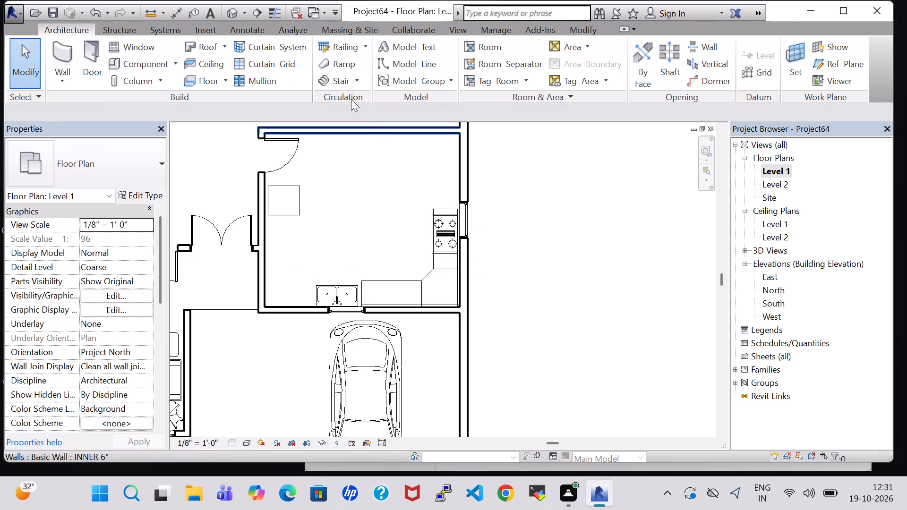
Shift the 36" x 48" outer-wall window along its wall to line up with the cook top.
left_click(466, 217)
key("Down")
key("Down")
key("Down")
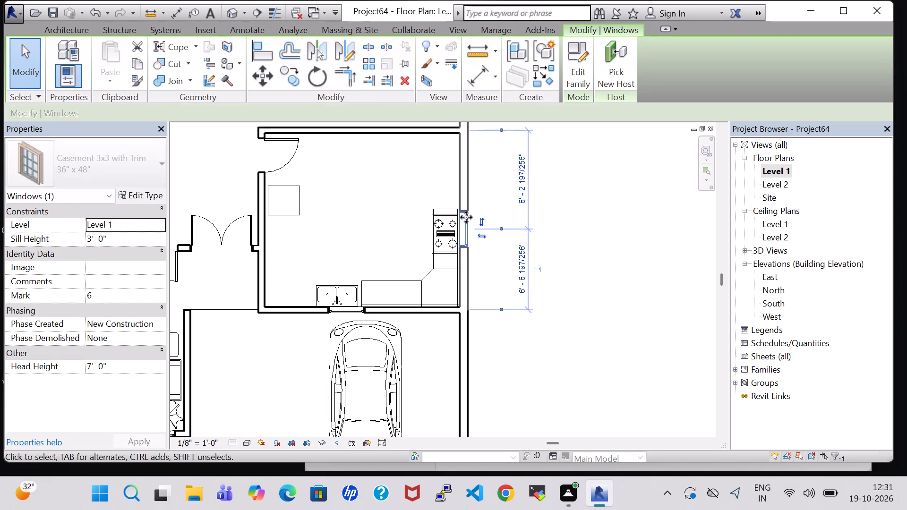
key("Down")
left_click(641, 259)
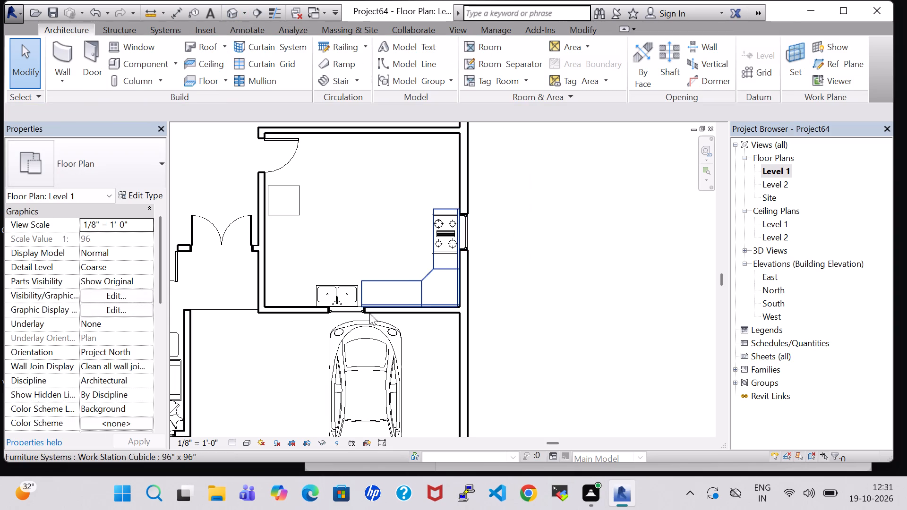
Nudge the 36" x 48" window in the car-side wall toward the inner wall to line up with the double sink.
left_click(356, 315)
key("Left")
key("Left")
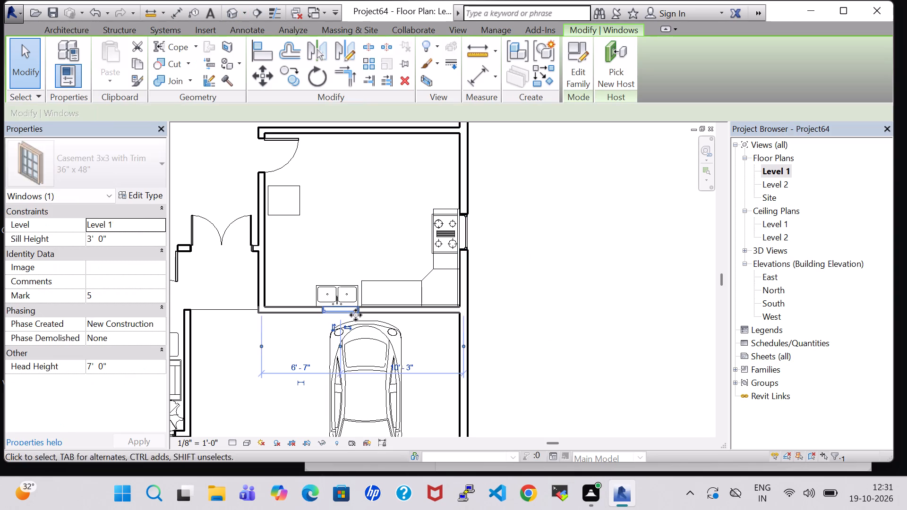
key("Left")
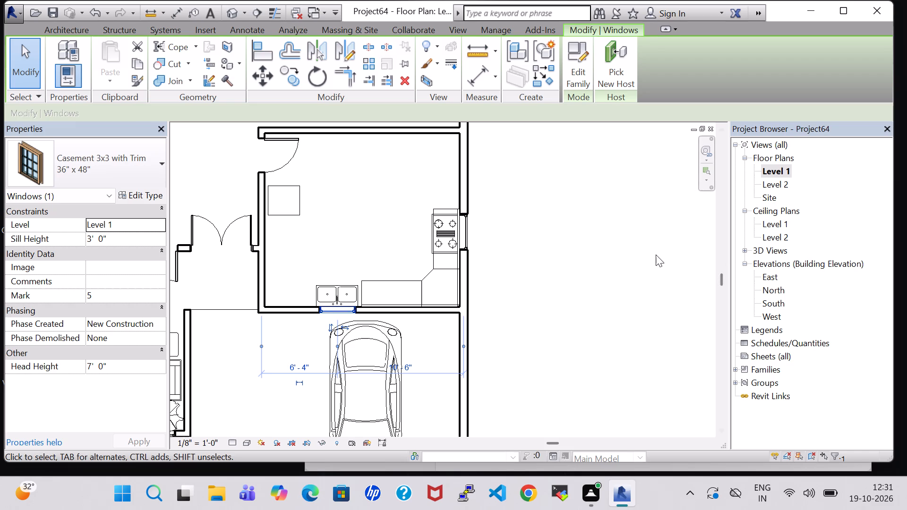
key("Left")
left_click(637, 255)
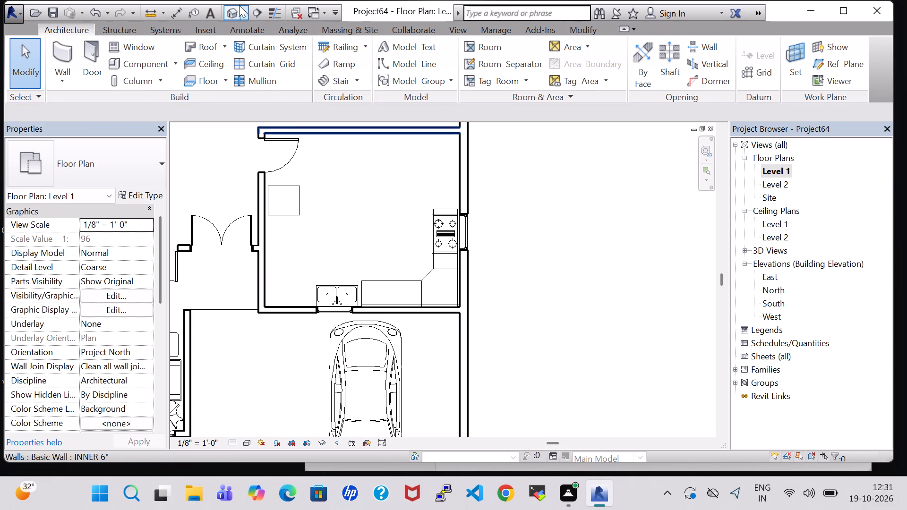
In the 3D view, set the 96" x 96" work station cubicle type's Panel Height to 3' 6".
left_click(231, 14)
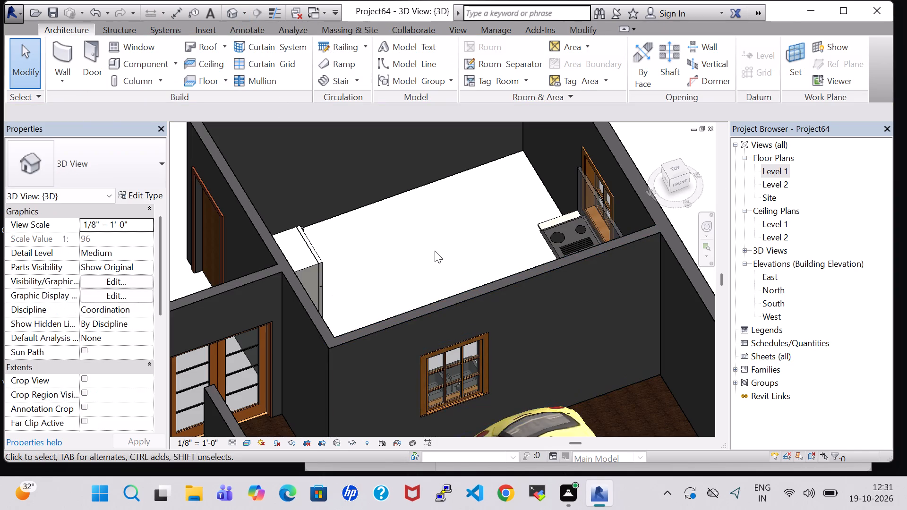
middle_click_drag(422, 240, 465, 251, "shift")
middle_click_drag(304, 188, 403, 325)
middle_click_drag(420, 330, 462, 285, "shift")
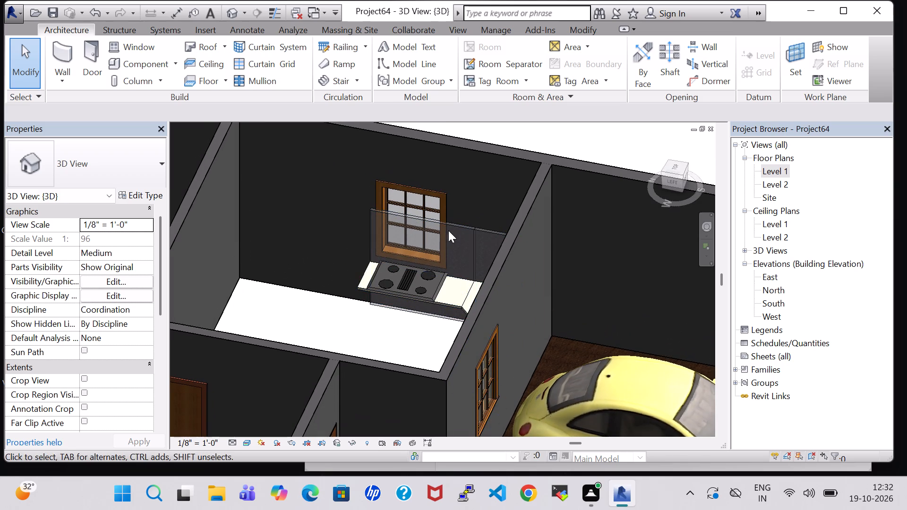
left_click(445, 226)
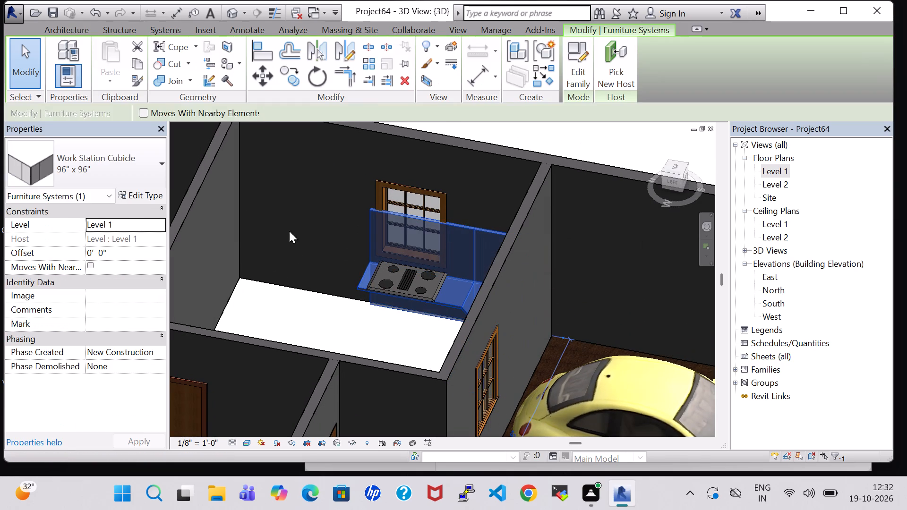
left_click(132, 194)
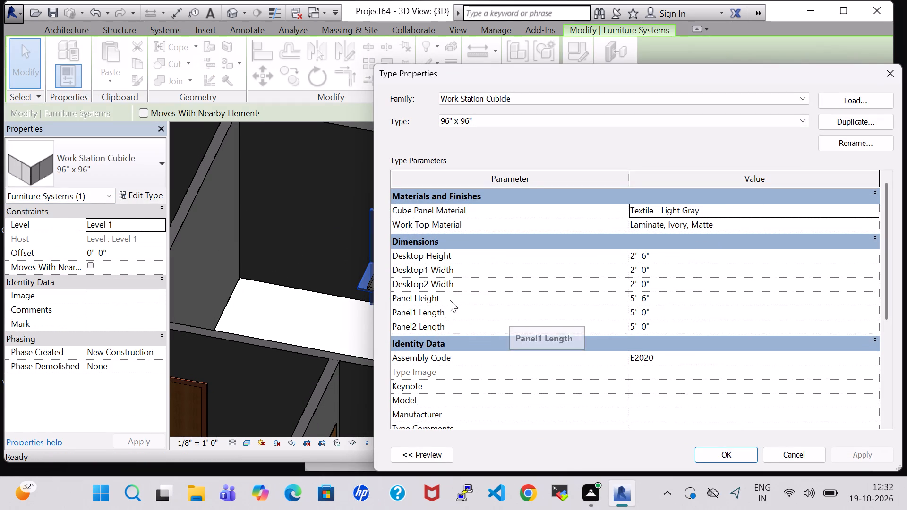
left_click(636, 297)
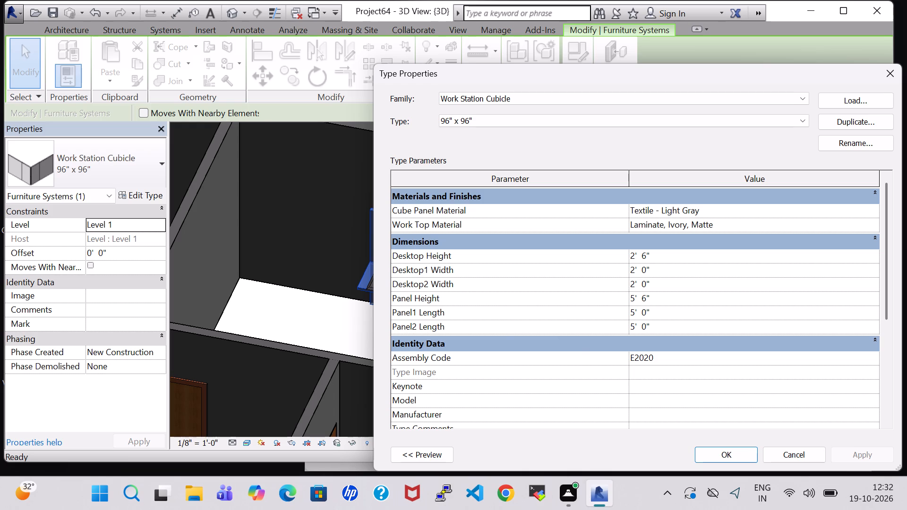
key("BackSpace")
key("3")
left_click(744, 451)
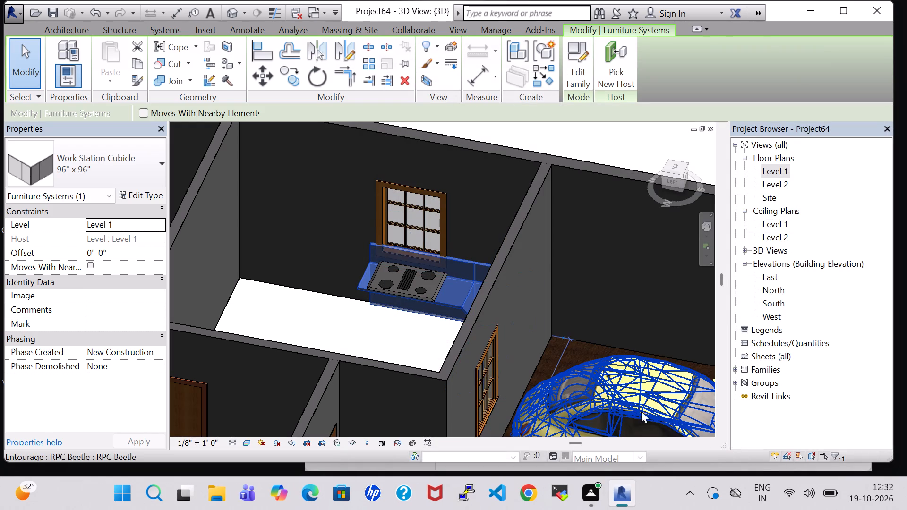
Set the work station cubicle type's Panel Height to 3' 2".
left_click(137, 196)
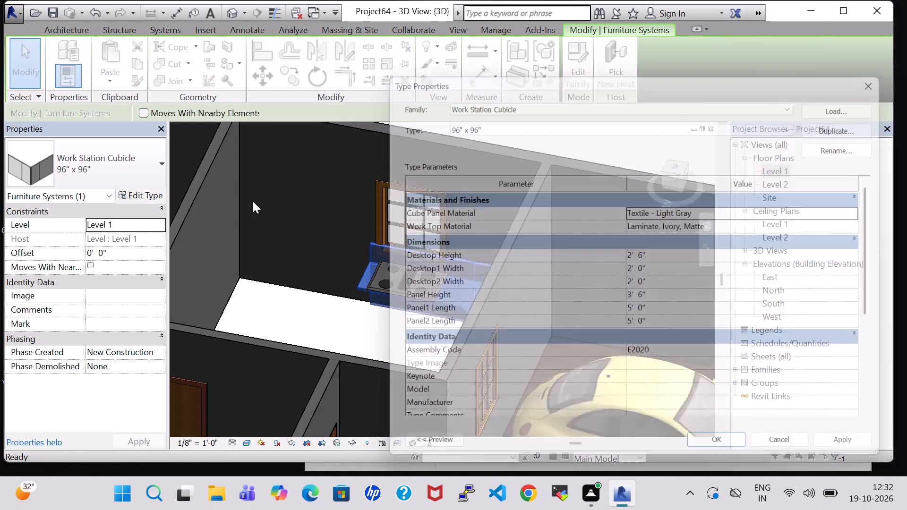
left_click(645, 301)
left_click(645, 300)
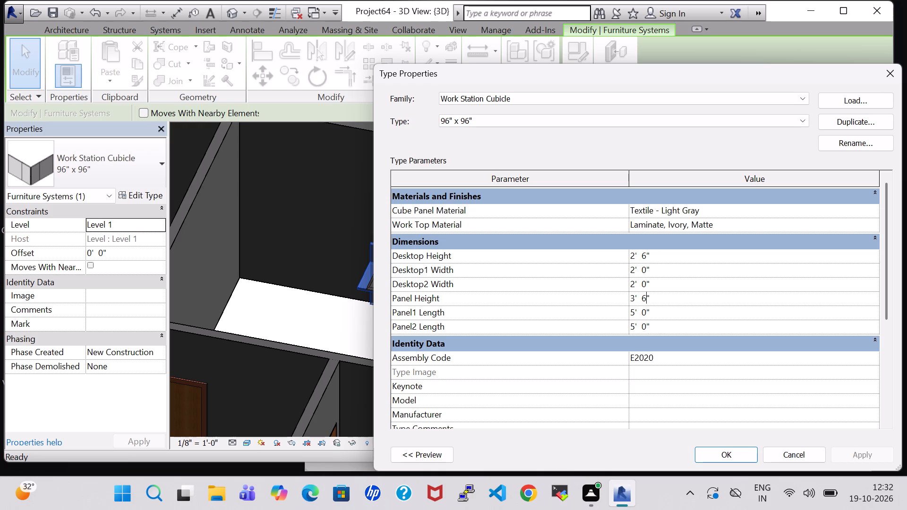
key("BackSpace")
key("2")
left_click(724, 461)
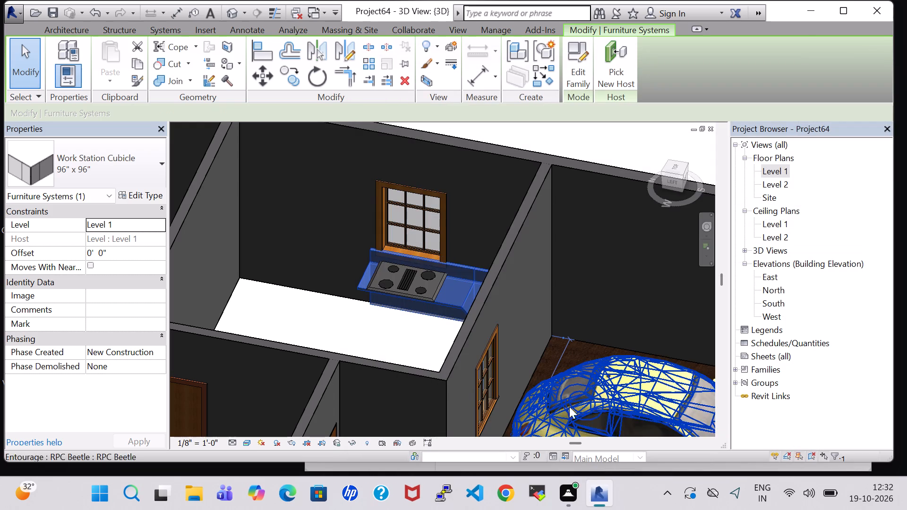
Raise the outer-wall window behind the cook top to a sill height of about 3' 6", clear of the counter's panel.
scroll(331, 298, "up", 4)
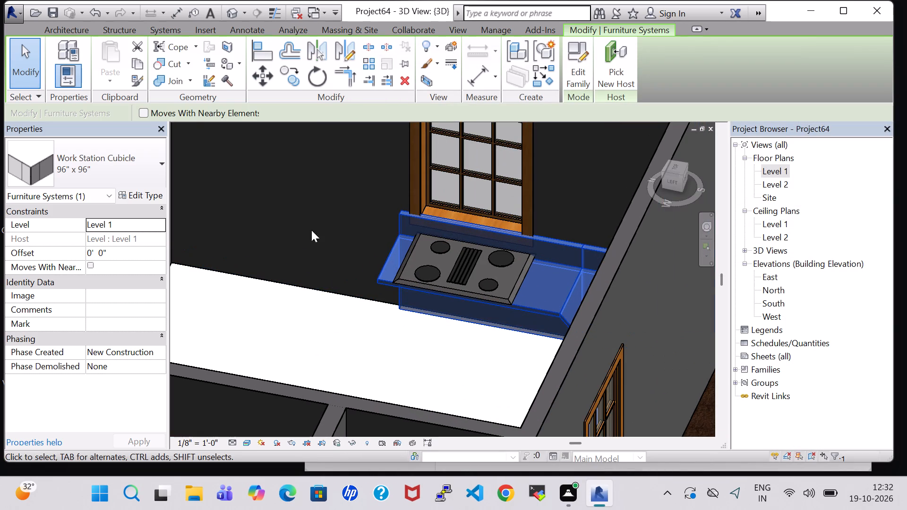
left_click(420, 202)
key("Up")
key("Up")
key("Up")
key("Up")
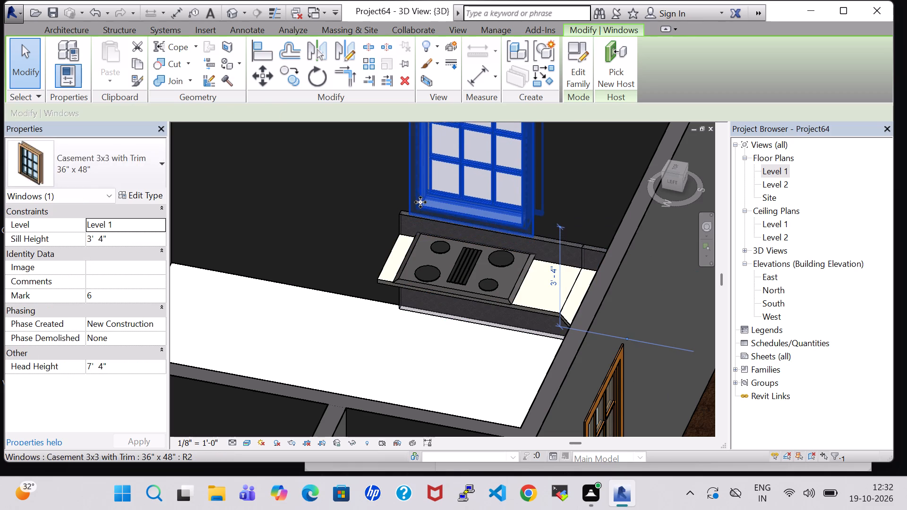
key("Up")
left_click(421, 192)
left_click(265, 222)
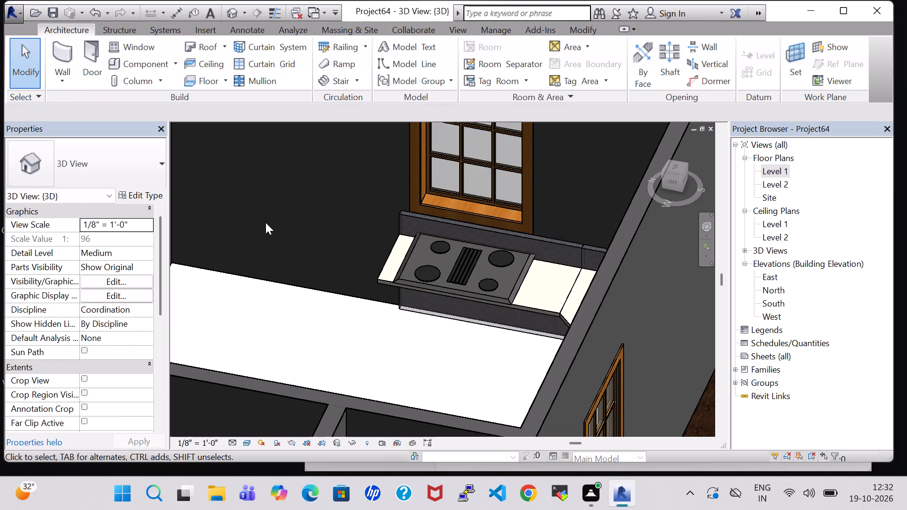
left_click(448, 211)
key("Up")
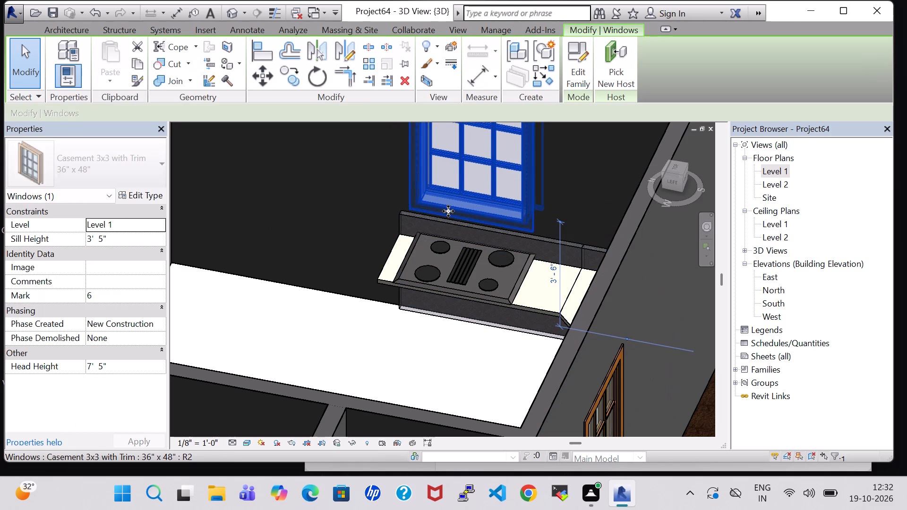
left_click(356, 207)
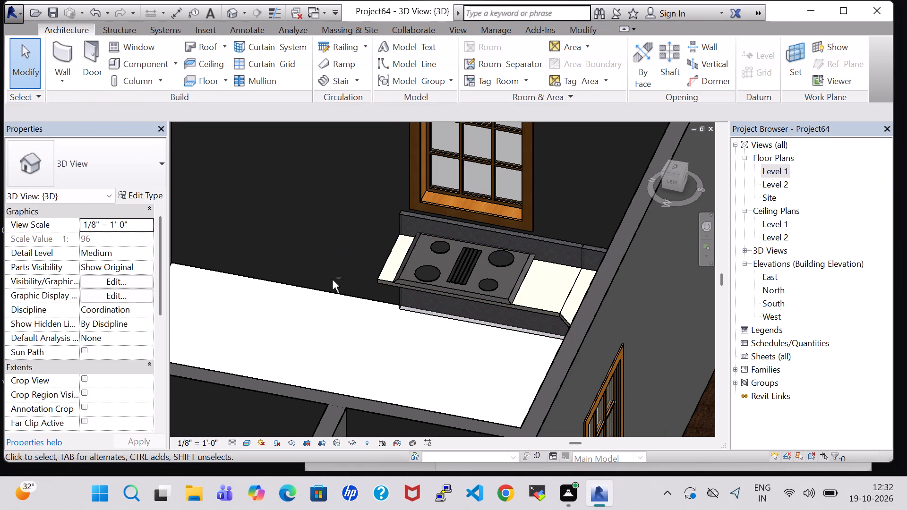
Raise the car-side wall window above the double sink to a sill height of 3' 7", clear of the faucet.
middle_click(332, 280, "shift")
middle_click_drag(332, 280, 332, 274, "shift")
middle_click_drag(505, 234, 519, 216)
scroll(519, 211, "up", 5)
middle_click_drag(470, 269, 471, 286, "shift")
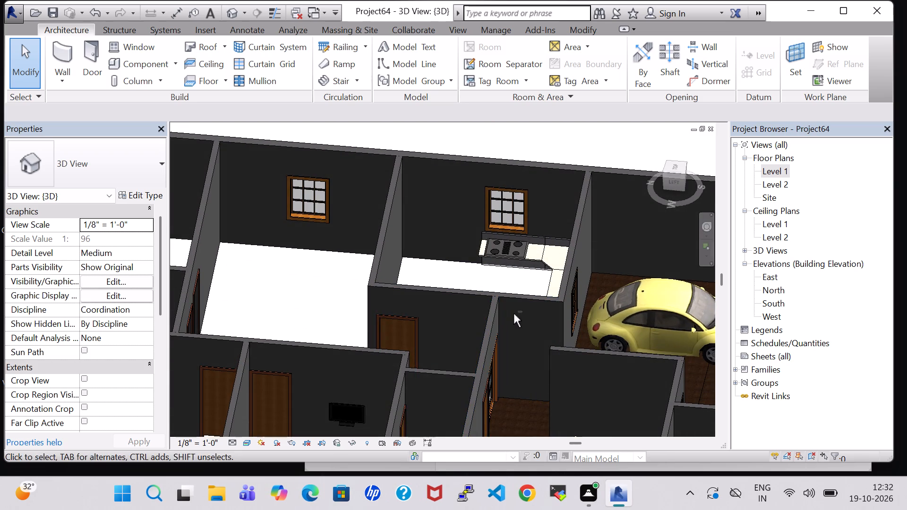
scroll(515, 280, "up", 5)
middle_click_drag(461, 278, 514, 272, "shift")
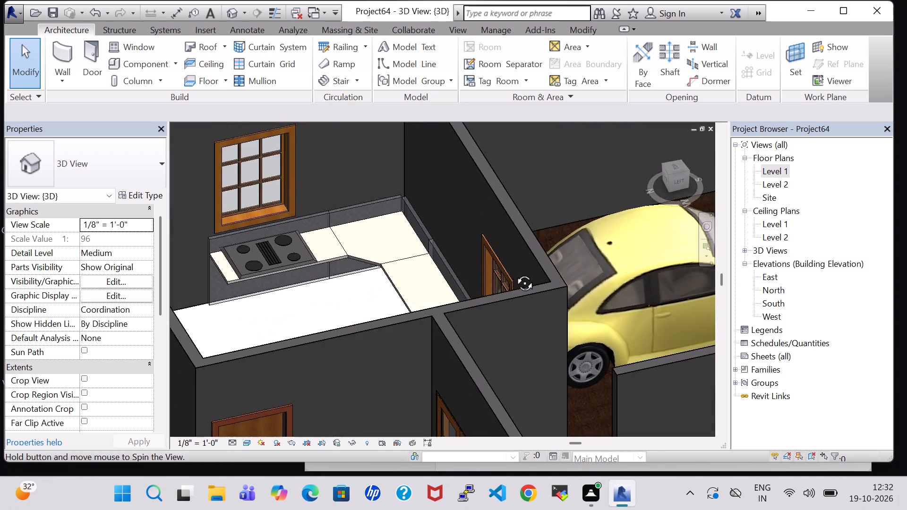
middle_click_drag(514, 272, 580, 312, "shift")
scroll(275, 332, "up", 1)
middle_click_drag(275, 332, 333, 322)
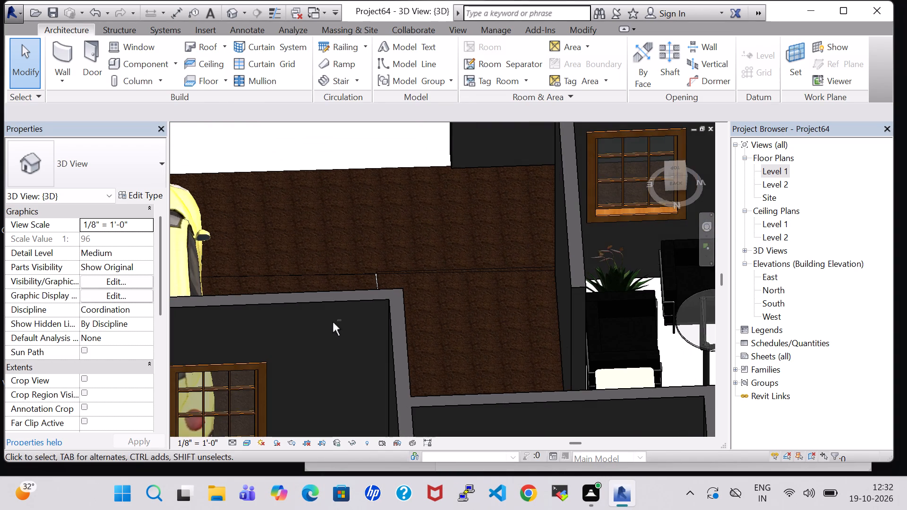
middle_click_drag(301, 403, 297, 370)
middle_click_drag(324, 349, 316, 281)
middle_click_drag(319, 265, 345, 214)
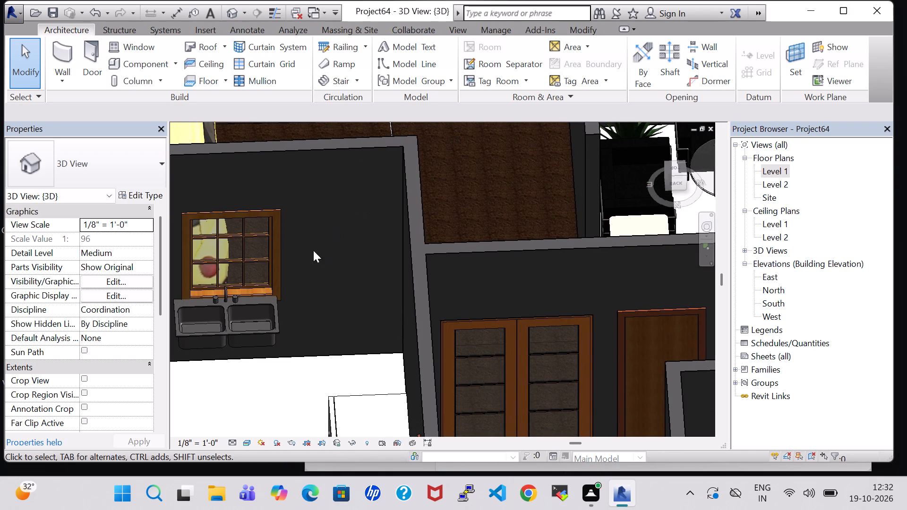
left_click(269, 295)
key("Up")
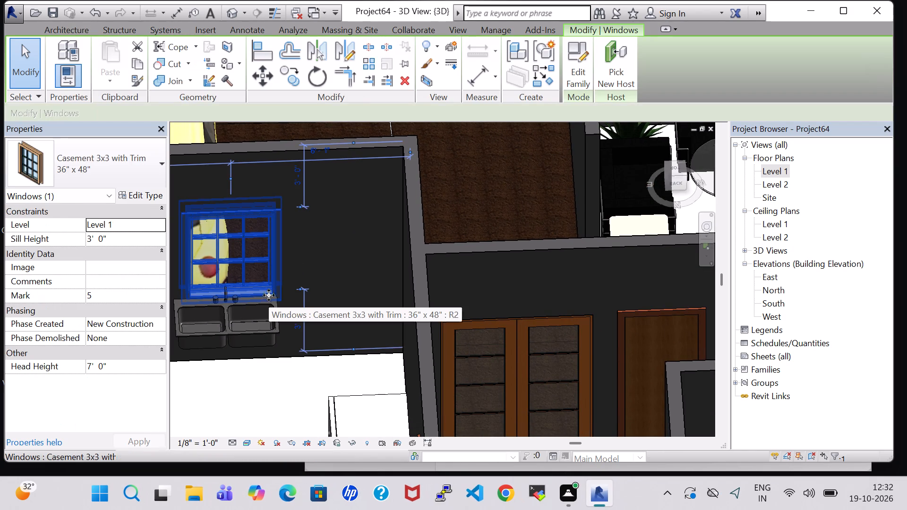
key("Up")
key("Up")
key("Up")
key("Up")
key("Up")
key("Up")
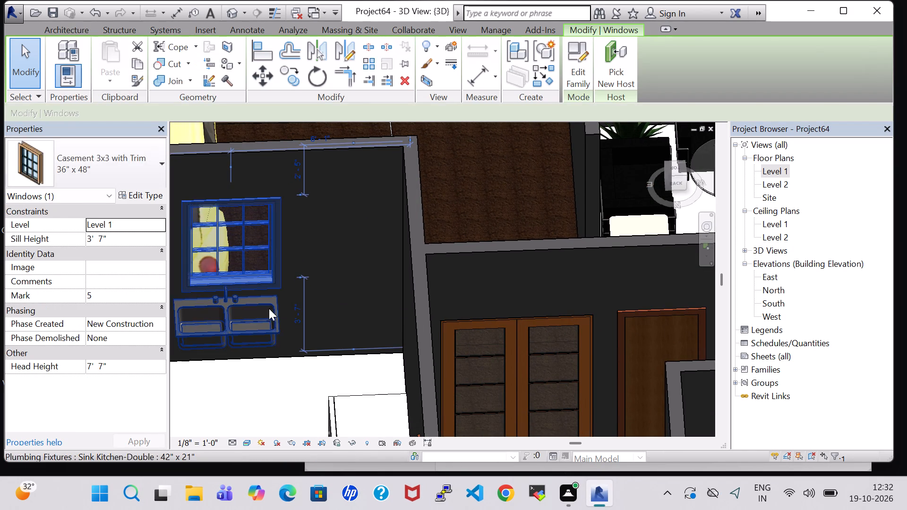
left_click(274, 380)
Nudge the double sink slightly along the car-side wall toward the inner wall to centre it under the window.
left_click(259, 337)
key("Right")
key("Right")
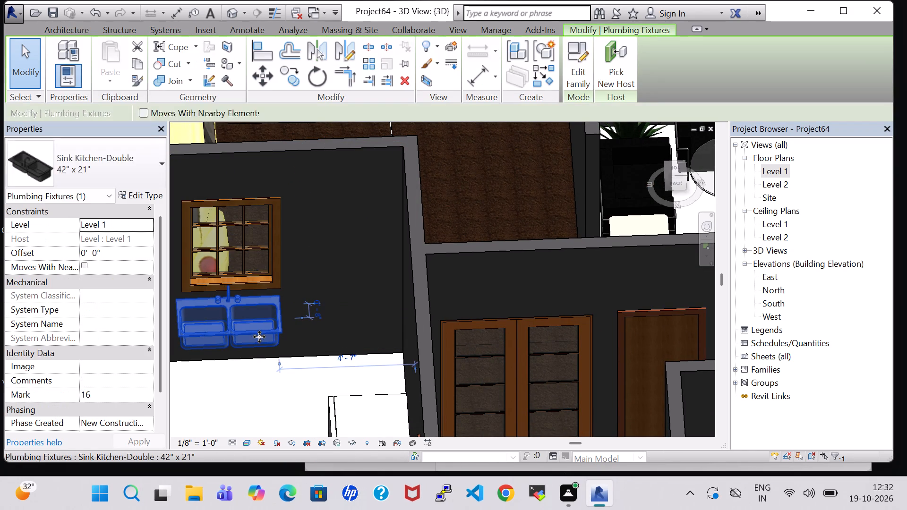
left_click(243, 379)
Examine in 3D how the double sink, the counter's end and the window above the sink line up.
middle_click_drag(238, 381, 236, 365)
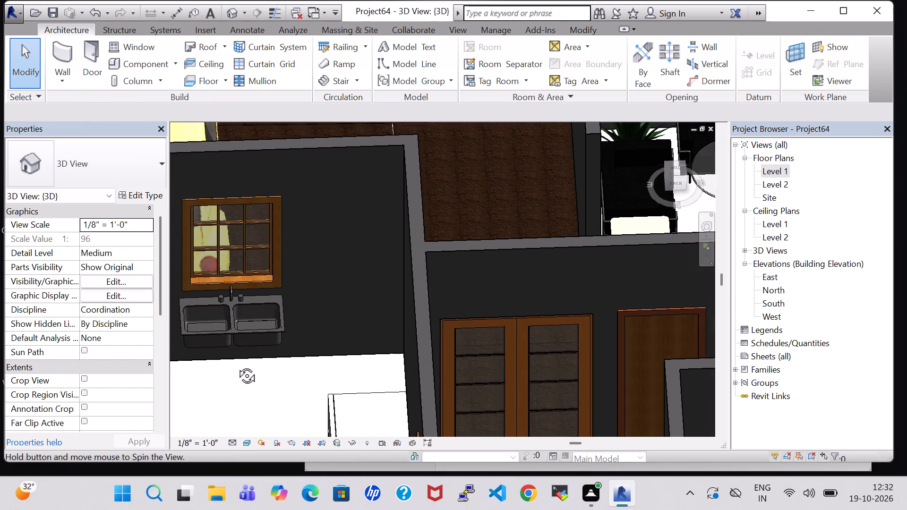
middle_click_drag(236, 365, 196, 350)
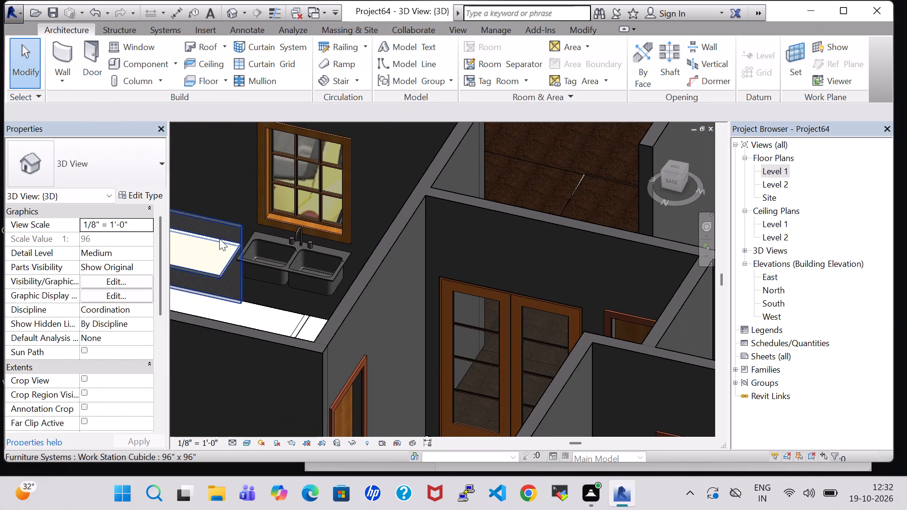
scroll(231, 182, "up", 1)
middle_click_drag(245, 185, 323, 216)
middle_click_drag(308, 212, 309, 212, "shift")
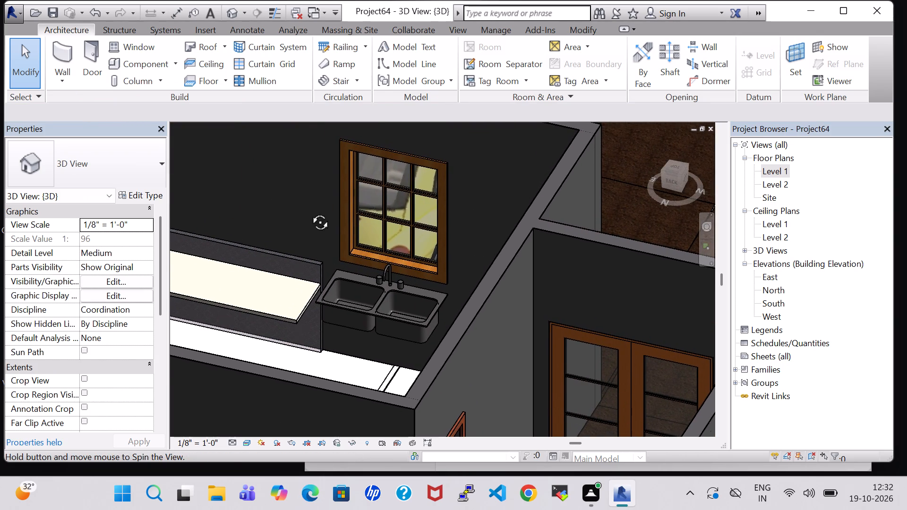
middle_click_drag(309, 212, 284, 219, "shift")
middle_click_drag(272, 221, 240, 212, "shift")
middle_click_drag(290, 217, 272, 223)
In the Level 1 floor plan, load the Microwave family from the Specialty Equipment > Domestic library folder for placement.
double_click(779, 174)
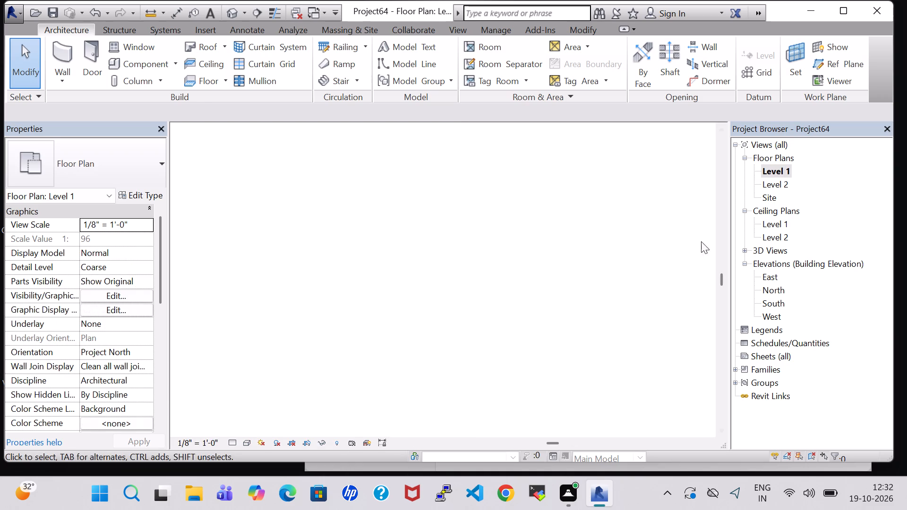
scroll(423, 292, "down", 1)
left_click(137, 61)
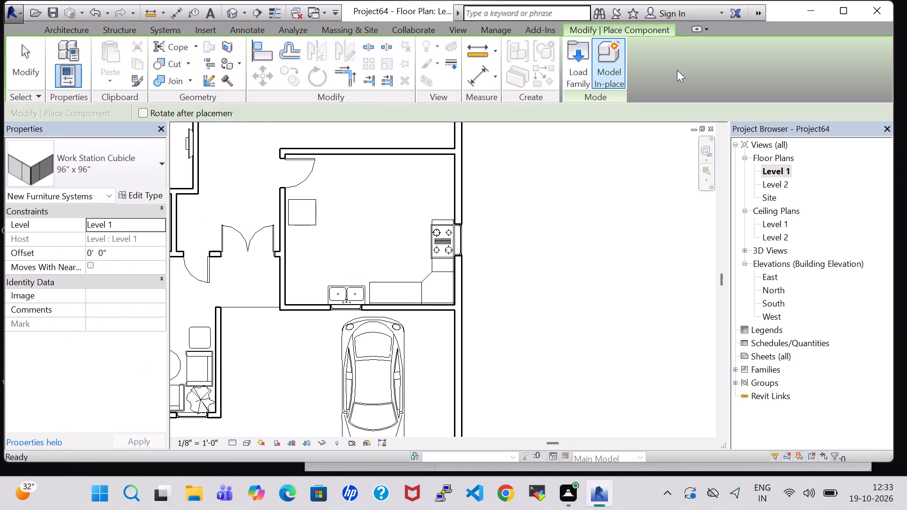
left_click(571, 65)
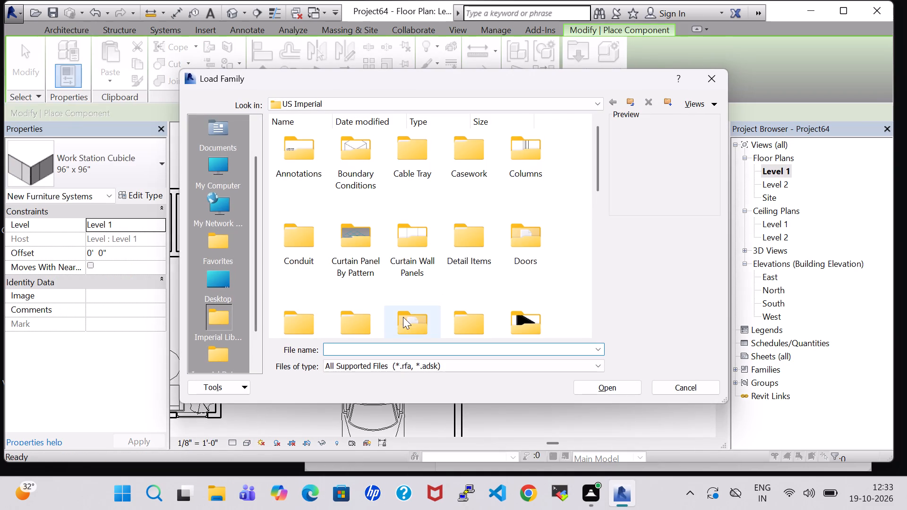
left_click(403, 317)
key("s")
double_click(359, 155)
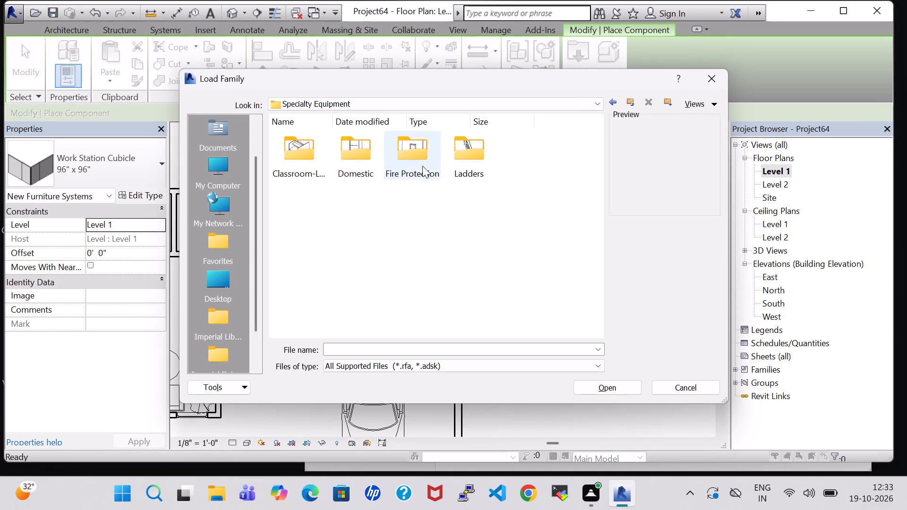
double_click(359, 153)
scroll(408, 220, "down", 1)
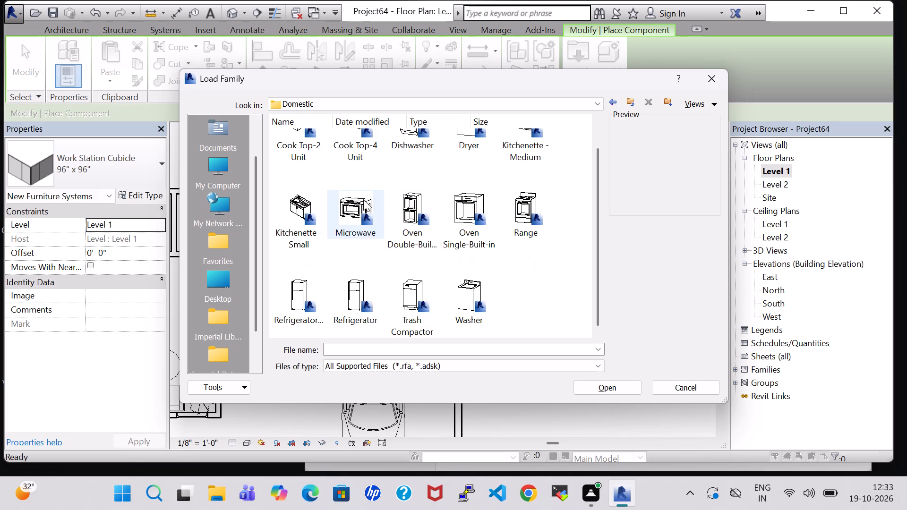
left_click(345, 186)
left_click(352, 204)
left_click(630, 386)
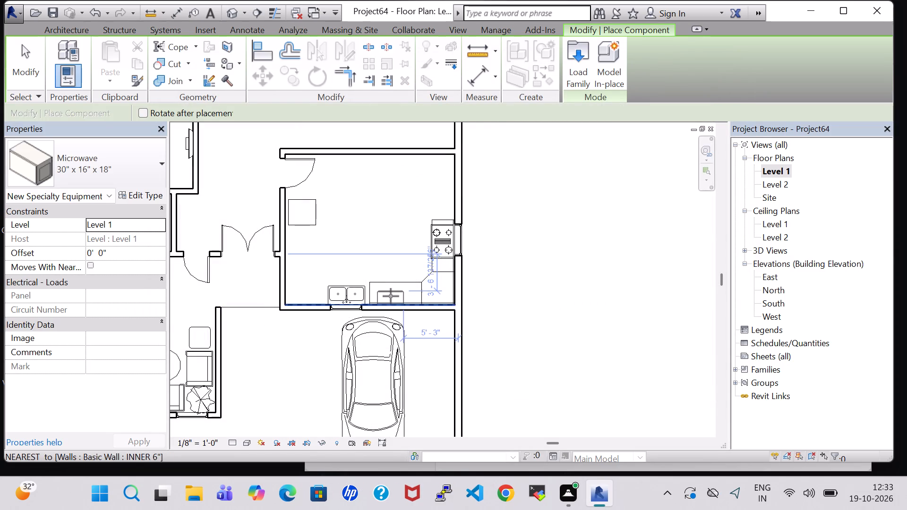
Place the microwave on the counter beside the double sink, about 5' 8" from the outer wall.
scroll(391, 296, "up", 4)
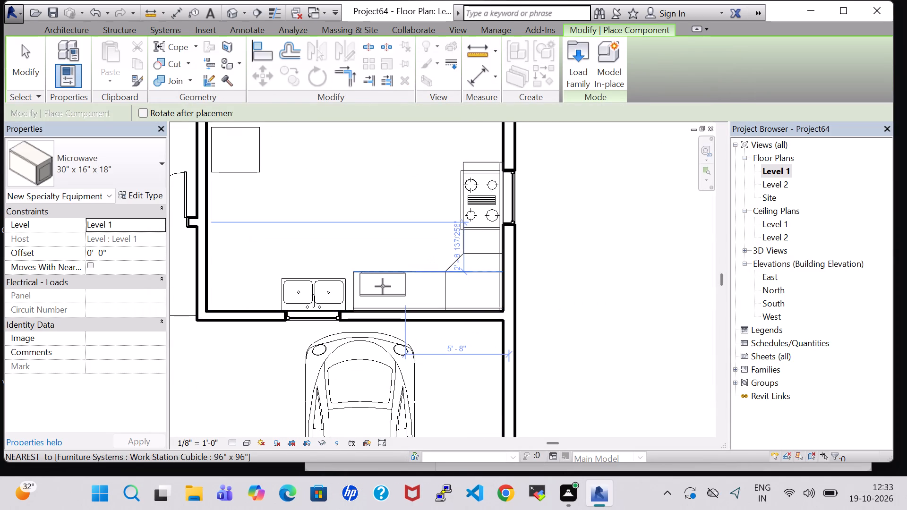
scroll(383, 289, "up", 2)
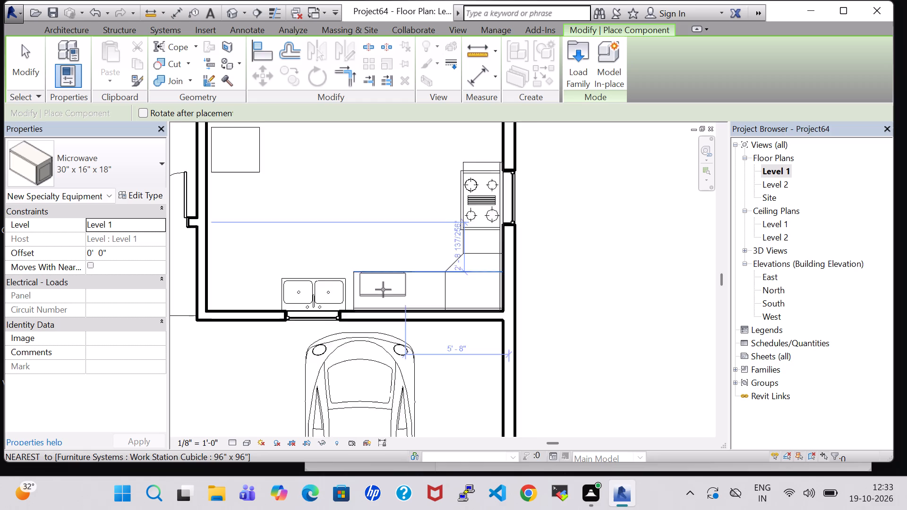
scroll(383, 289, "up", 2)
left_click(383, 292)
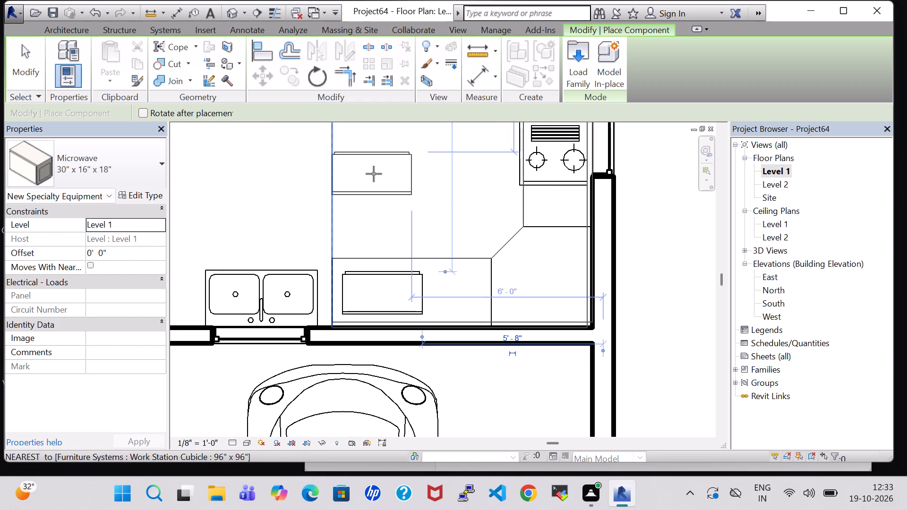
key("Escape")
key("Escape")
In the 3D view, rotate the microwave 180° so its front faces into the kitchen.
left_click(226, 12)
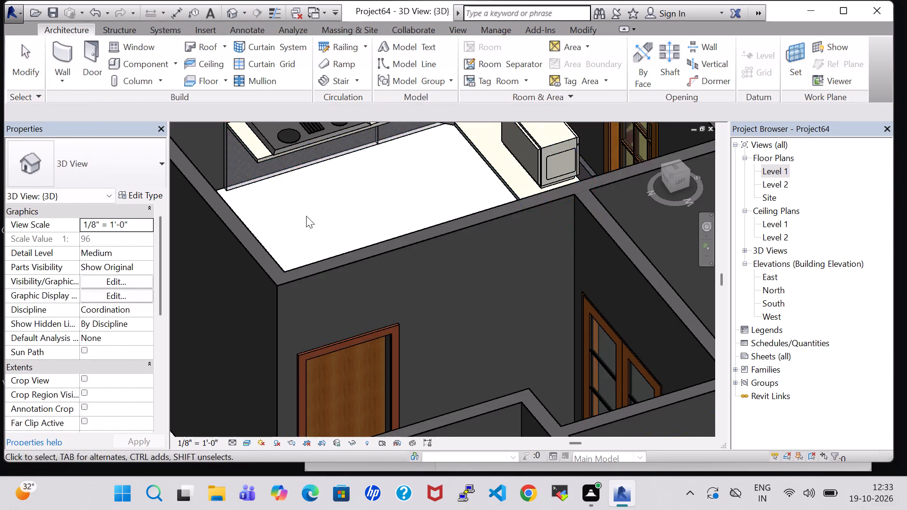
scroll(388, 238, "down", 2)
left_click(507, 179)
key("space")
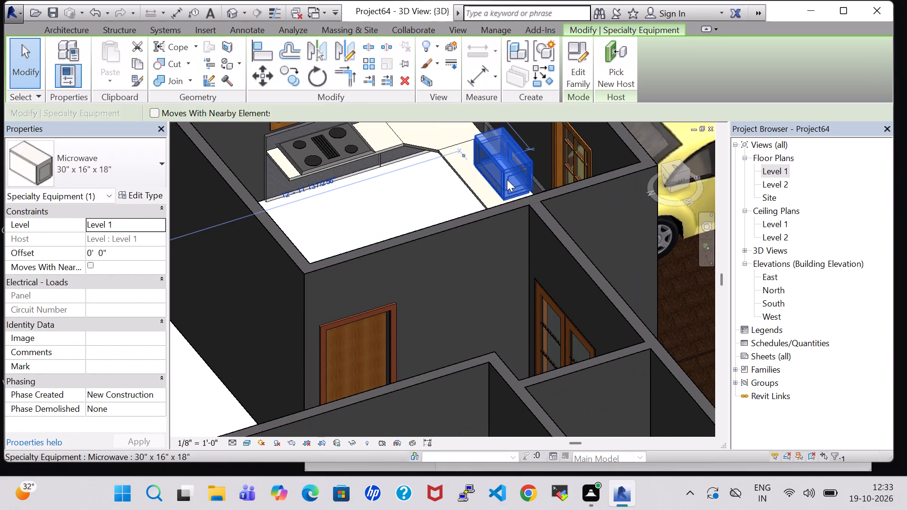
key("space")
left_click(430, 191)
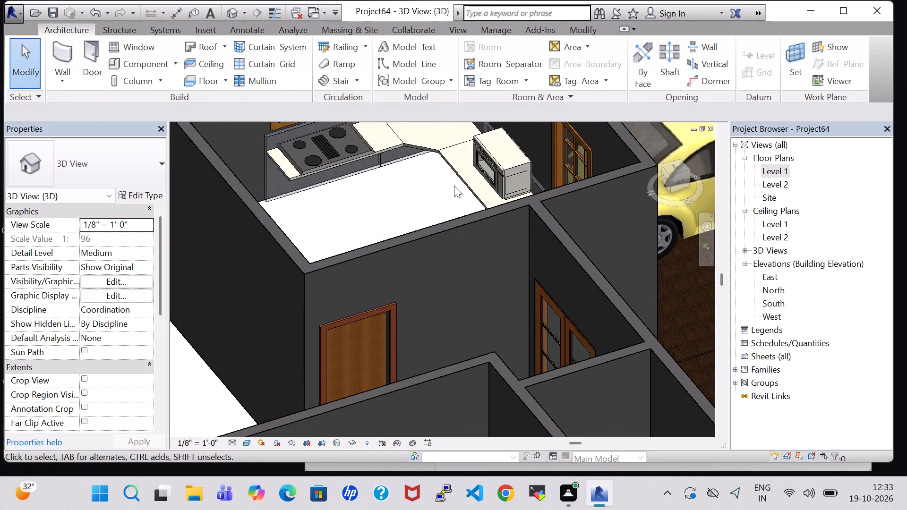
middle_click_drag(425, 191, 390, 196)
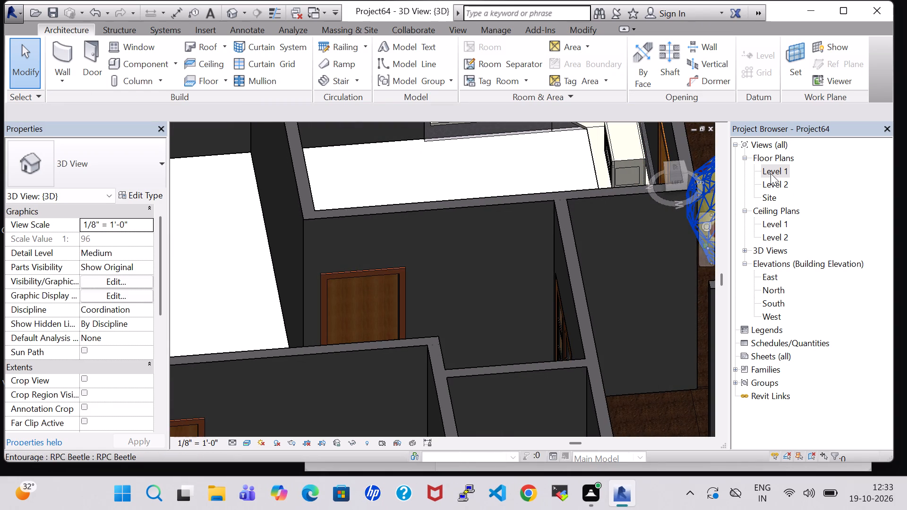
In the Level 1 floor plan, place a tagged room in the kitchen.
double_click(770, 173)
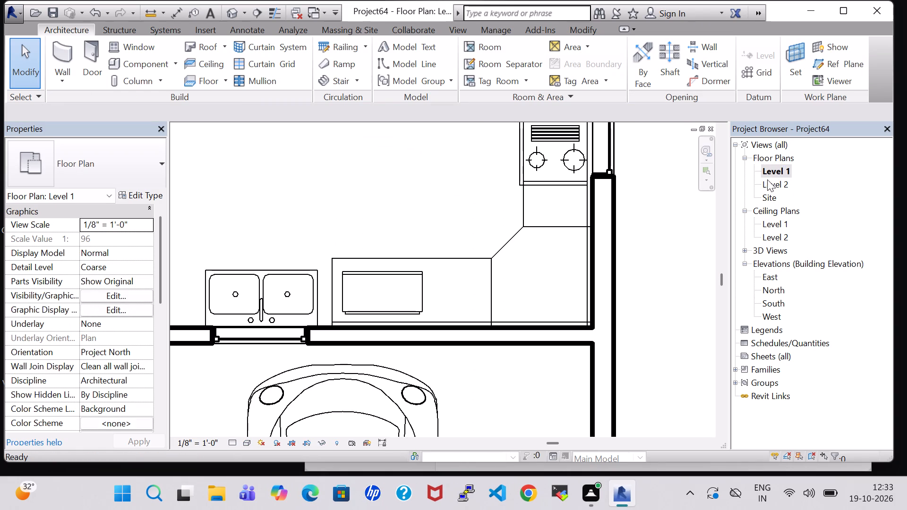
scroll(764, 194, "down", 3)
scroll(537, 223, "down", 4)
middle_click_drag(449, 198, 468, 271)
scroll(484, 195, "down", 1)
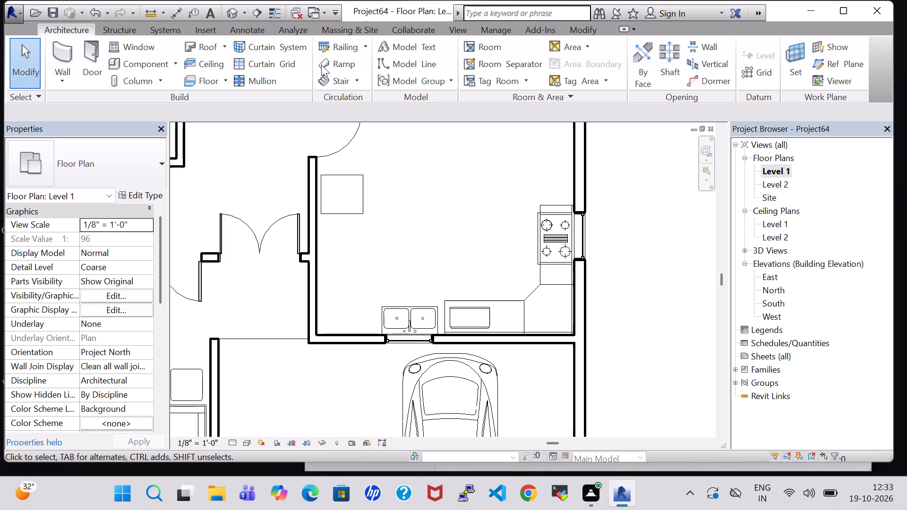
left_click(472, 48)
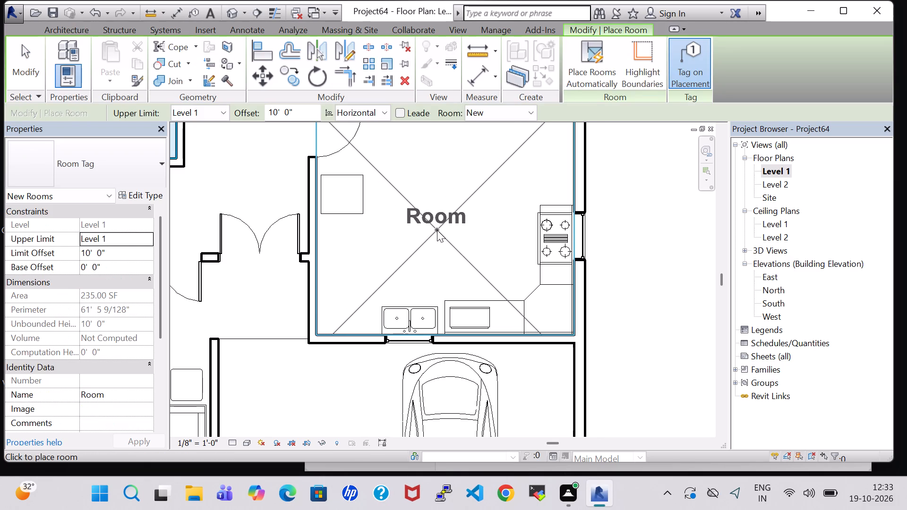
left_click(437, 230)
key("Escape")
key("Escape")
Rename the new room tag as KITCHEN.
left_click(456, 219)
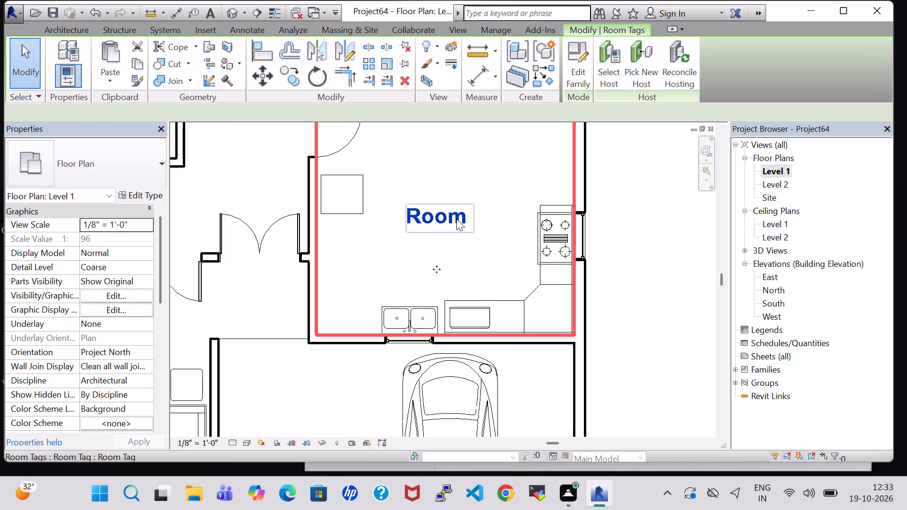
left_click(456, 219)
key("BackSpace")
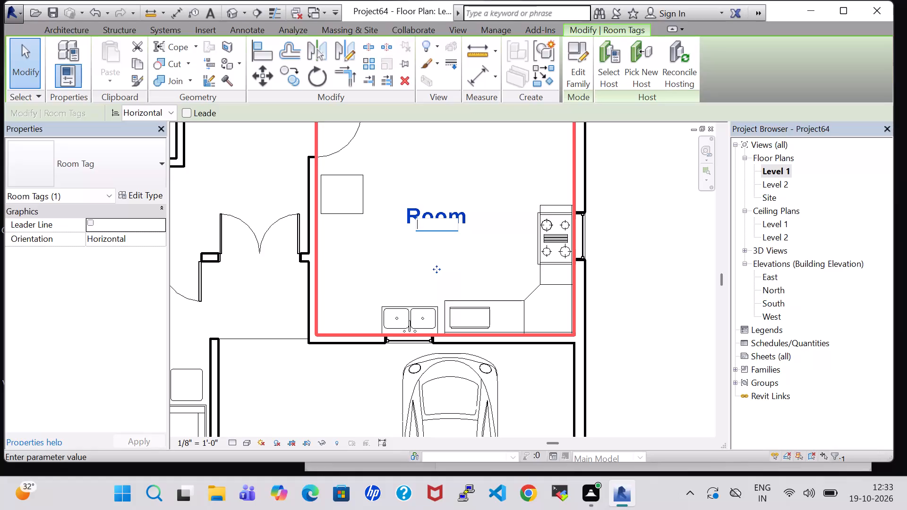
type("KITCHEN")
key("Return")
scroll(452, 228, "down", 2)
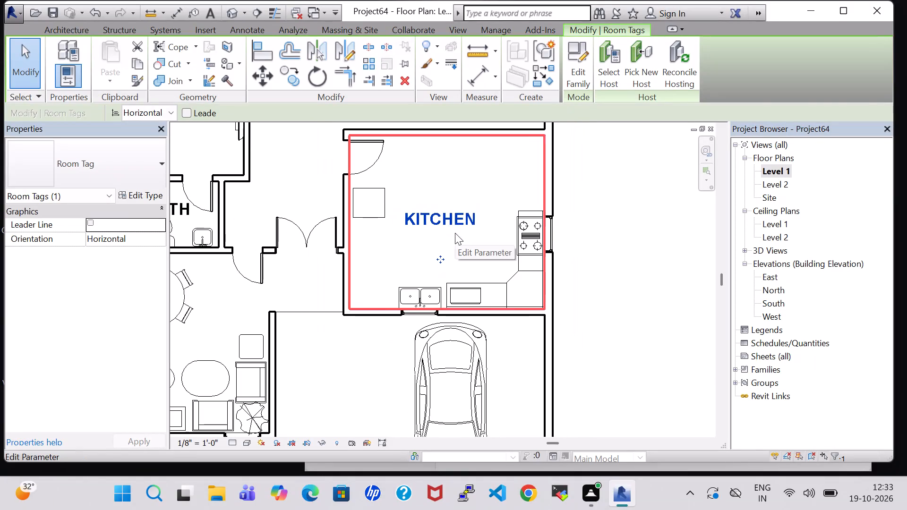
left_click(632, 252)
Load the Sofa-Corbu family from the Furniture > Seating library folder for placement.
middle_click_drag(476, 164, 515, 235)
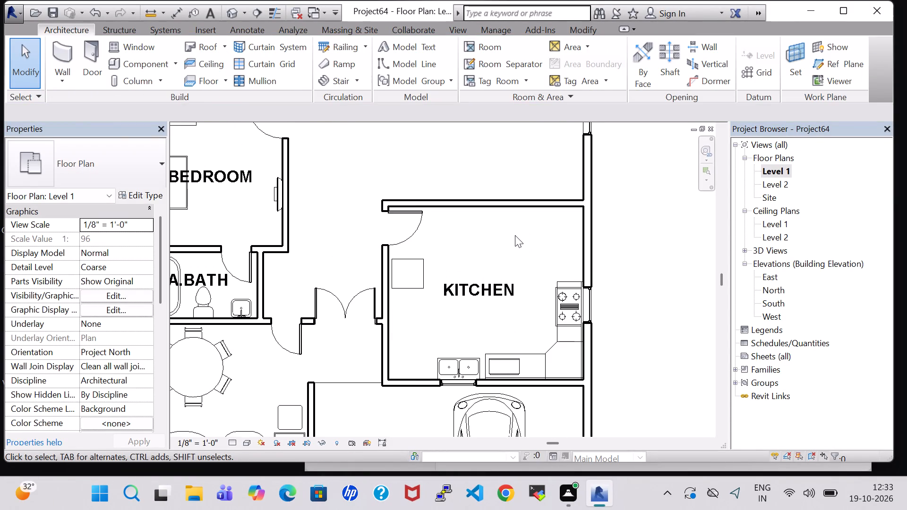
scroll(515, 235, "down", 1)
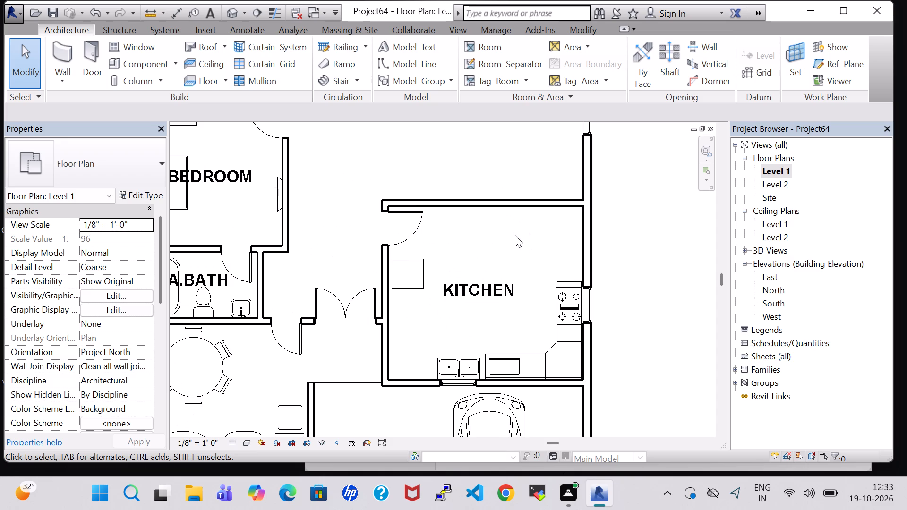
scroll(515, 235, "down", 2)
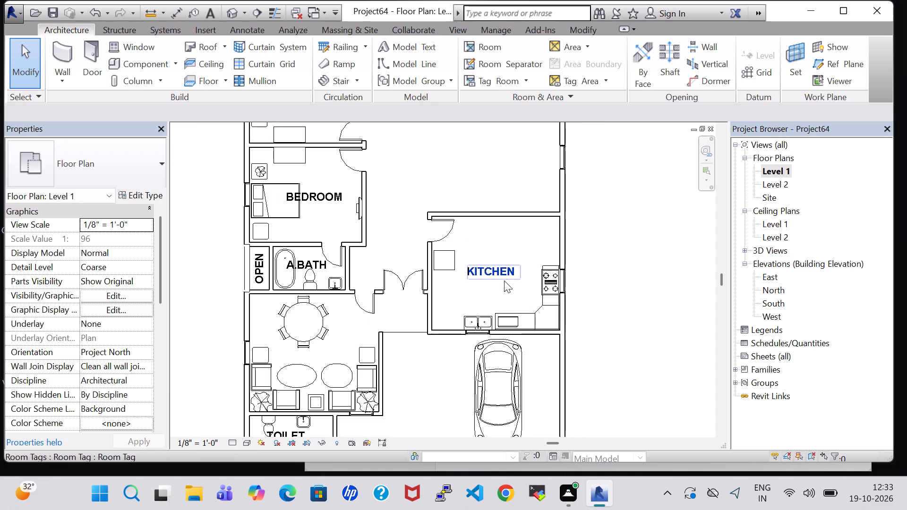
middle_click_drag(509, 247, 505, 358)
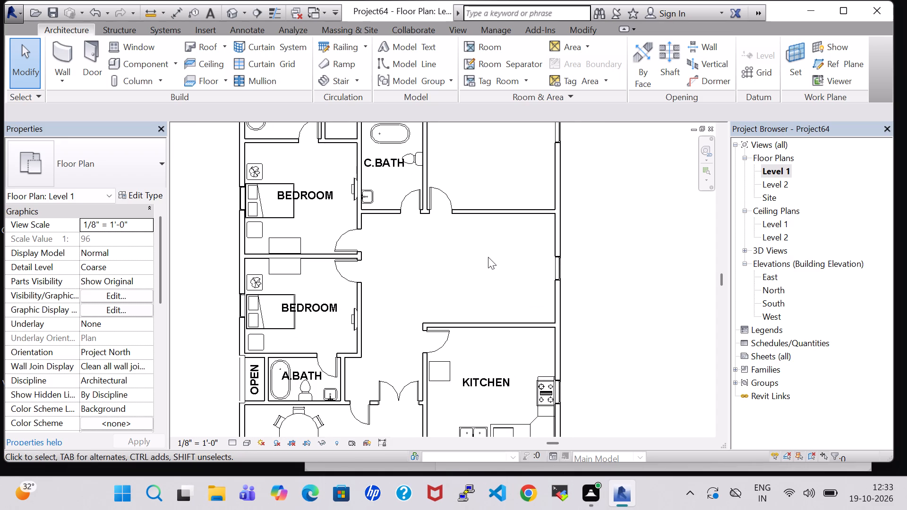
scroll(488, 257, "down", 1)
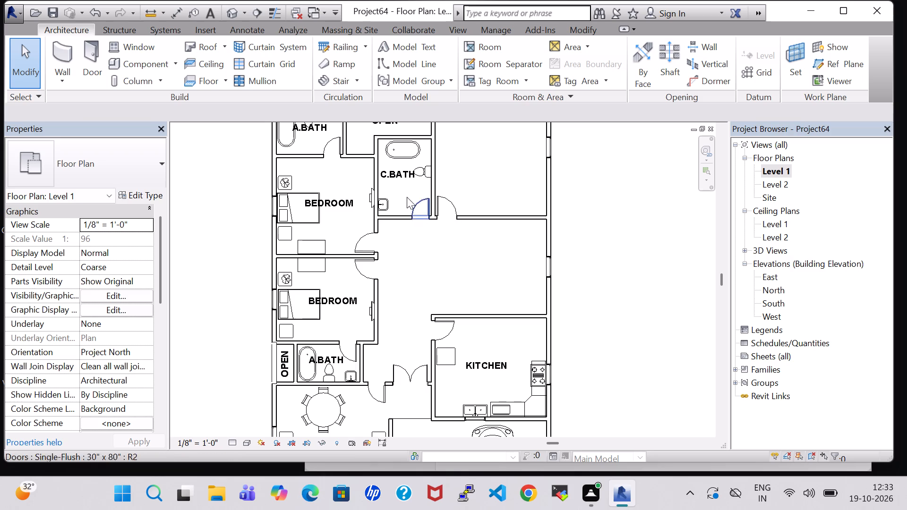
left_click(140, 67)
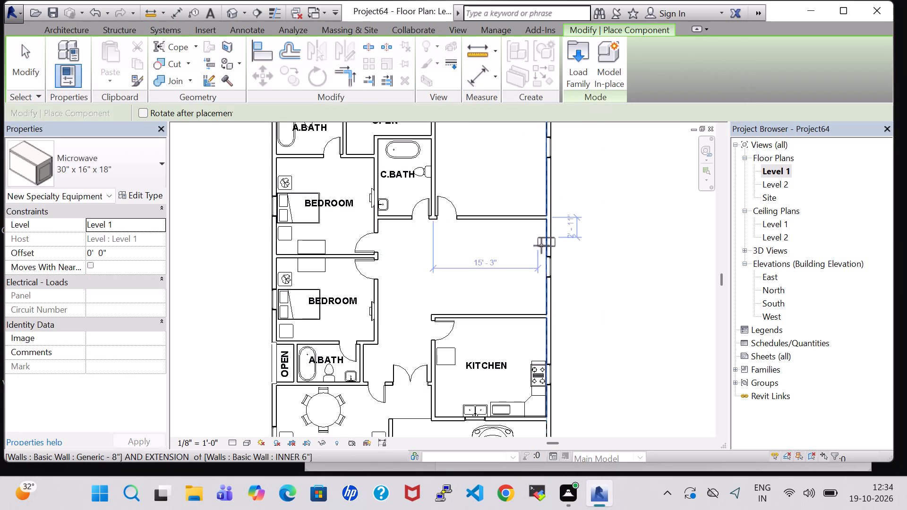
left_click(590, 66)
double_click(512, 318)
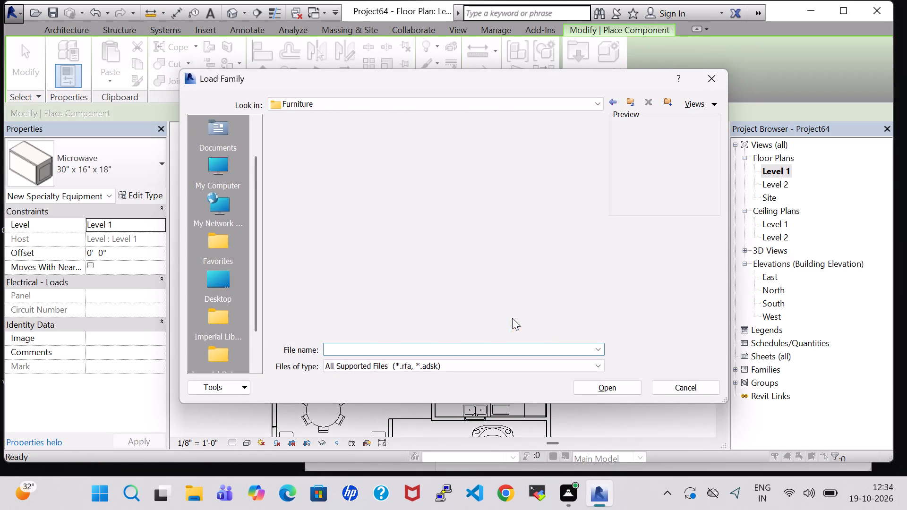
double_click(350, 162)
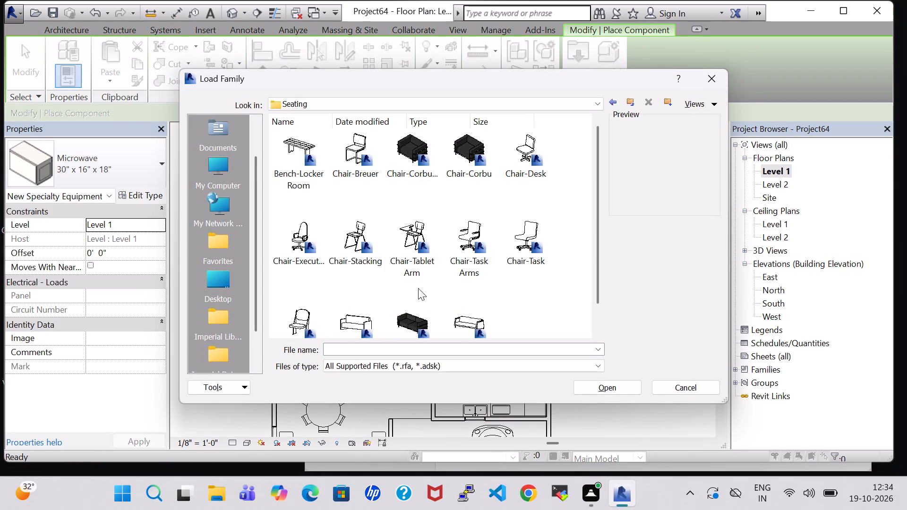
left_click(430, 322)
left_click(630, 384)
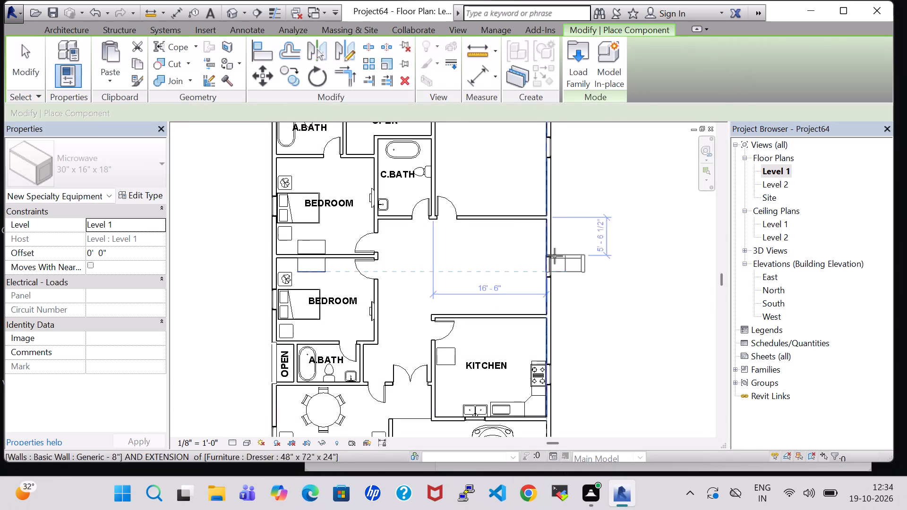
Place a sofa mid-room in the space above the kitchen, its back toward the kitchen wall and about 5' 2" from it.
key("space")
key("space")
key("space")
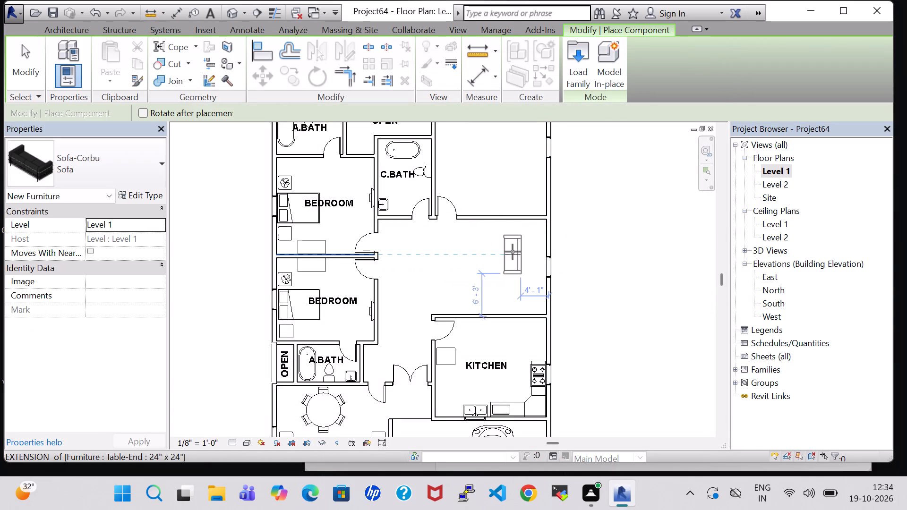
scroll(513, 252, "up", 3)
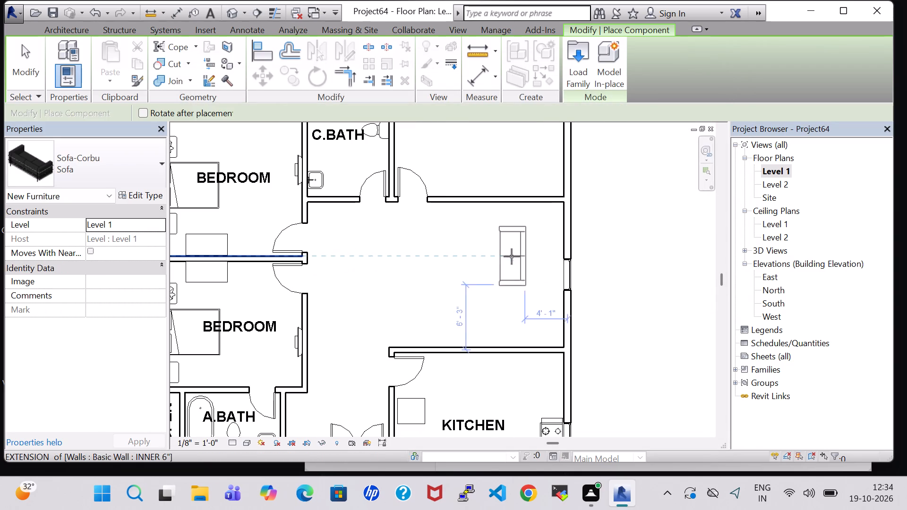
key("space")
key("space")
key("space")
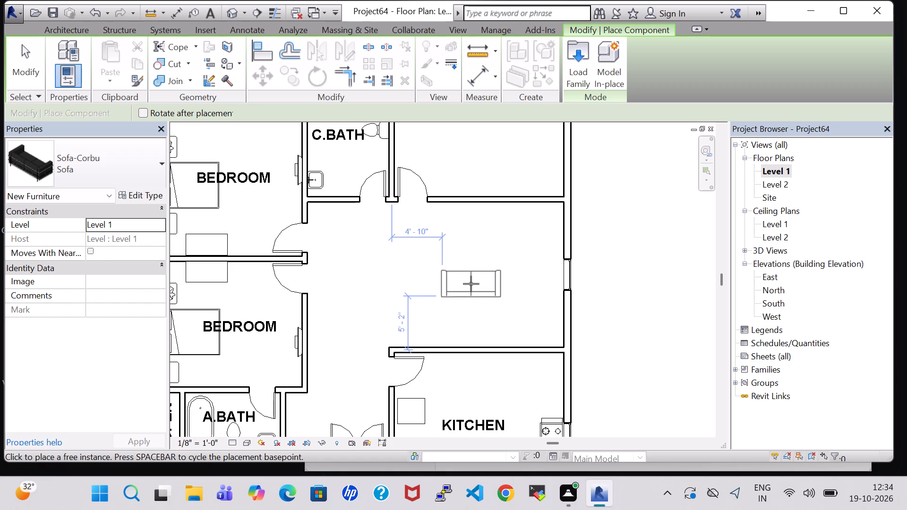
left_click(471, 284)
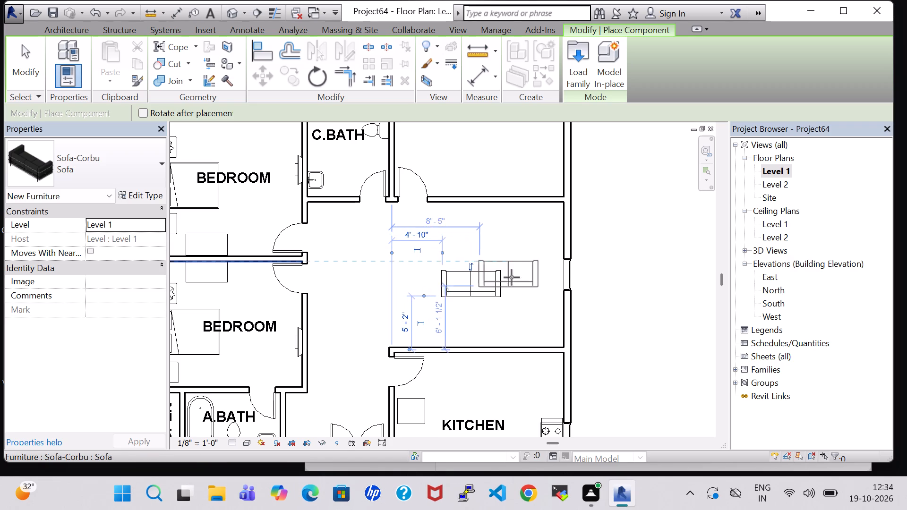
Place a second sofa turned 90° with its back to the window wall, about 6' 3" from the kitchen wall.
key("space")
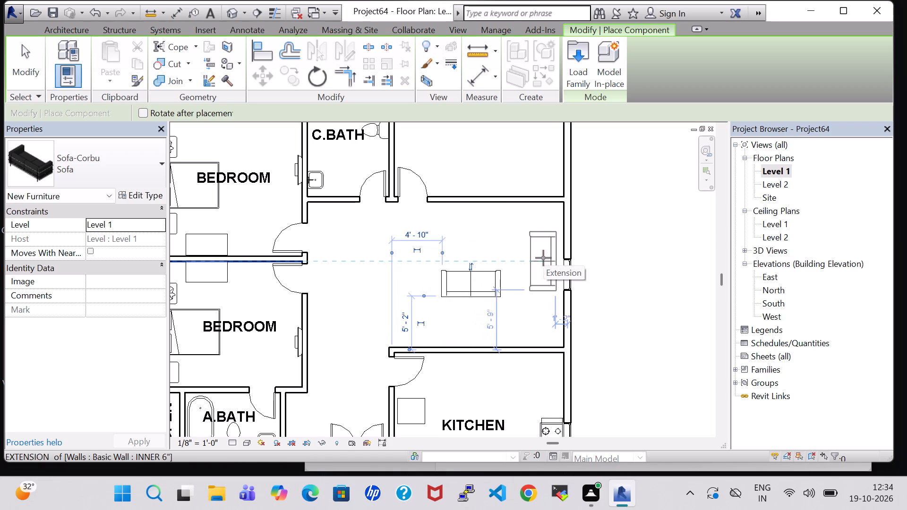
scroll(544, 258, "up", 3)
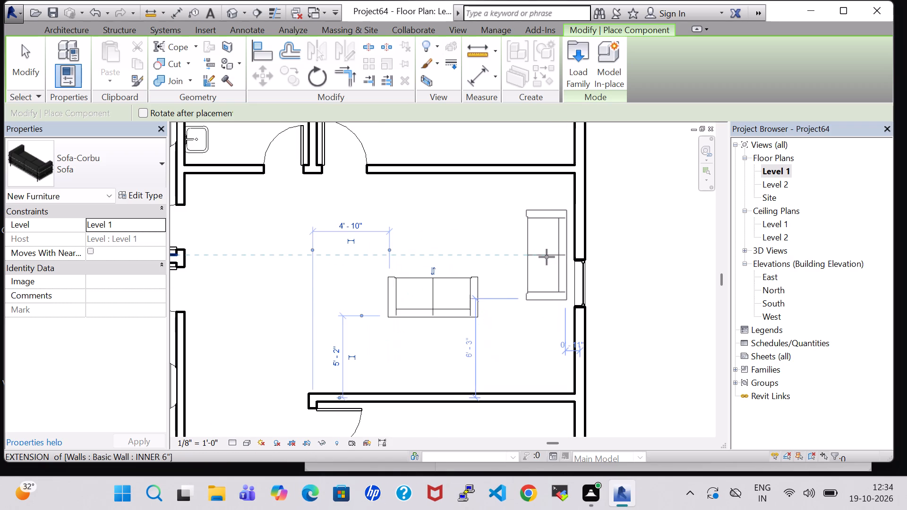
left_click(547, 257)
key("Escape")
key("Escape")
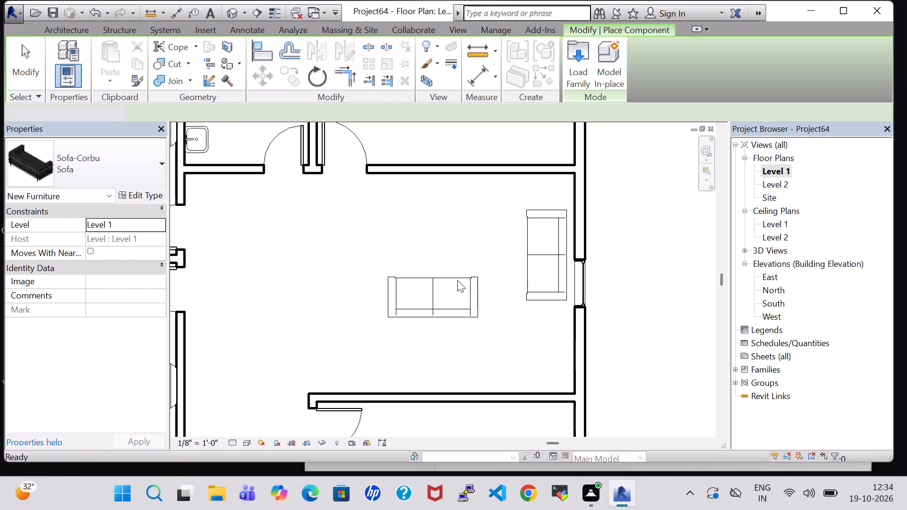
Nudge the mid-room sofa toward the window wall and away from the kitchen wall, to 5' 10" from the kitchen wall.
left_click(456, 286)
left_click(469, 288)
key("Right")
key("Right")
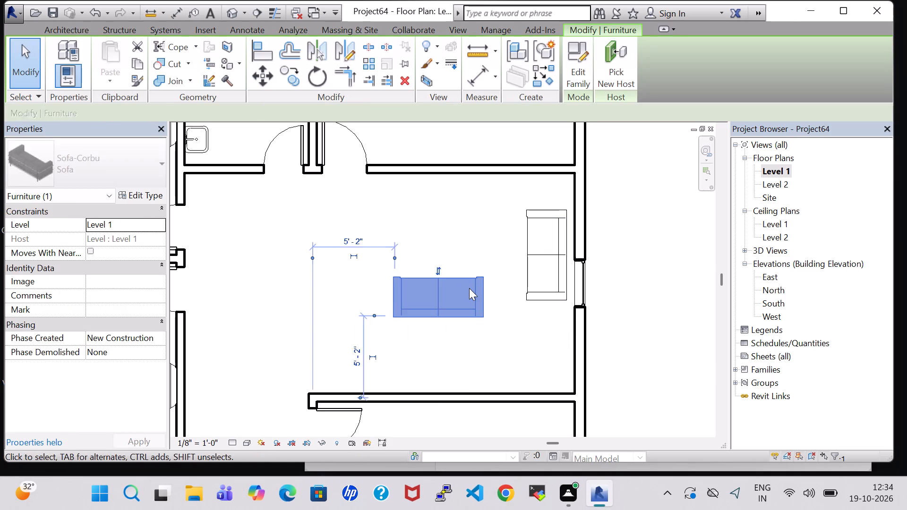
key("Right")
key("Right")
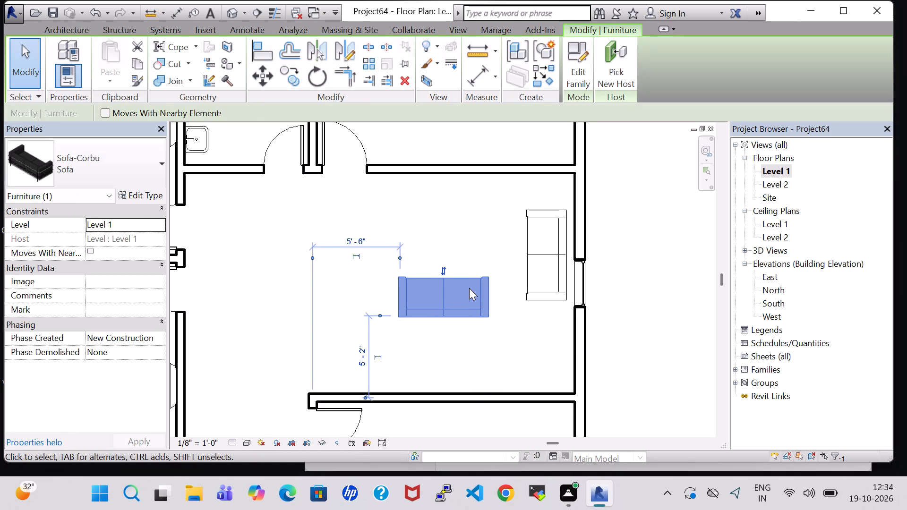
key("Up")
key("Up")
key("Up")
key("Up")
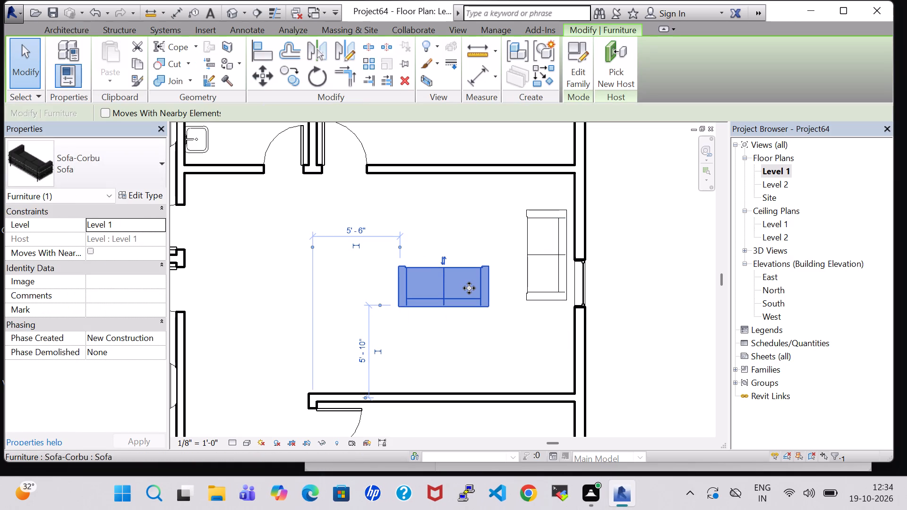
Nudge the window-wall sofa slightly toward the kitchen wall to line it up better with the window.
left_click(531, 271)
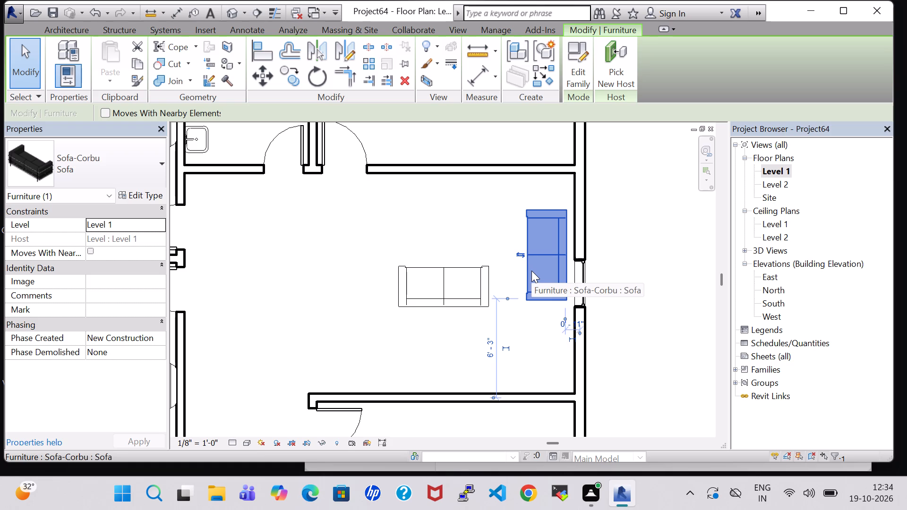
key("Down")
key("Down")
left_click(641, 287)
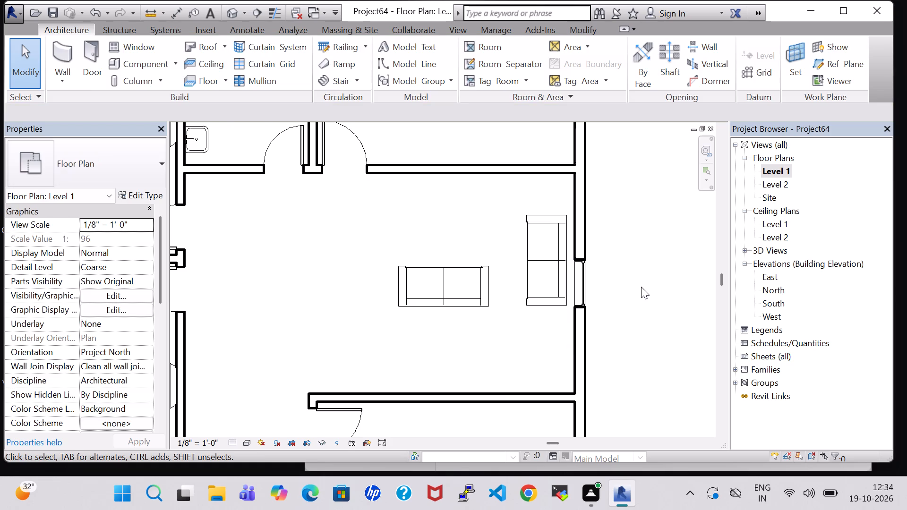
Place a copy of the dining area's Chair-Corbu.0001 facing the window-wall sofa, about 10' 9" from the bedroom wall and 3' 9 1/2" from the wall opposite the kitchen.
scroll(240, 509, "up", 1)
scroll(240, 509, "down", 4)
scroll(310, 356, "down", 4)
middle_click_drag(317, 364, 583, 161)
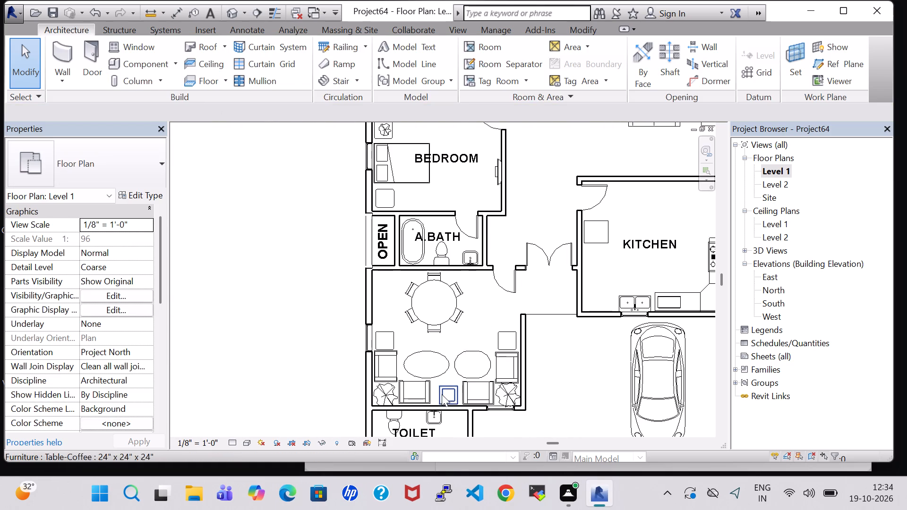
left_click(423, 392)
right_click(423, 392)
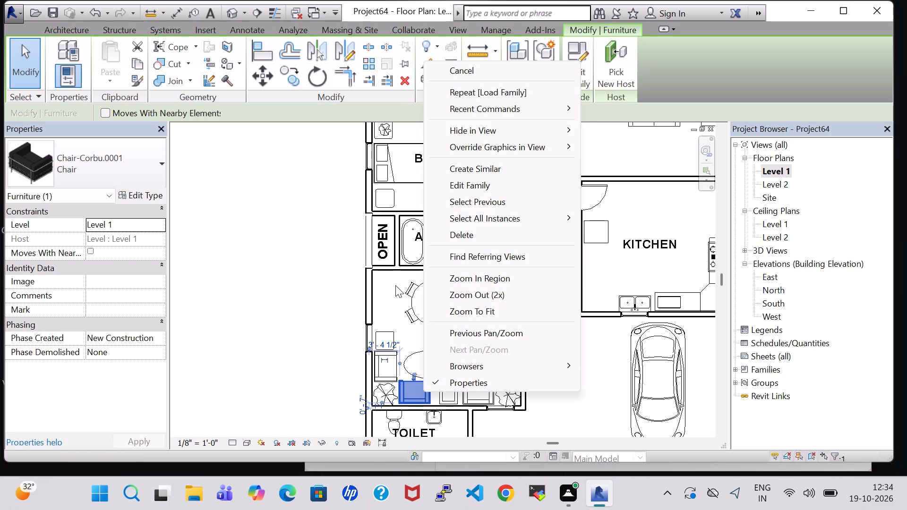
left_click(395, 285)
left_click(412, 343)
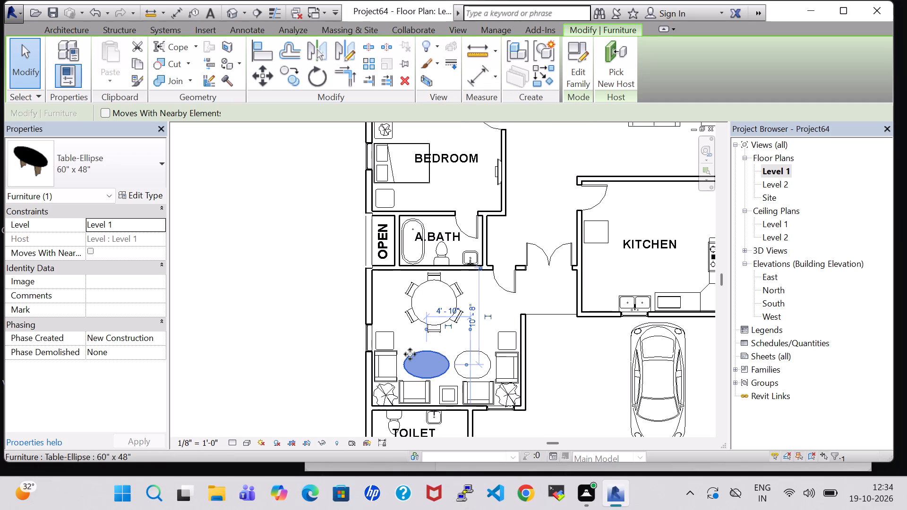
left_click(393, 371)
right_click(393, 371)
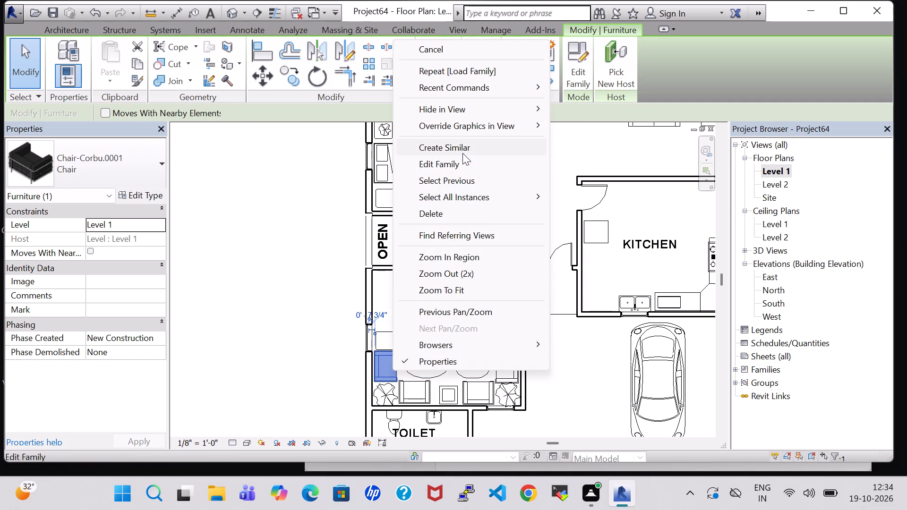
left_click(462, 148)
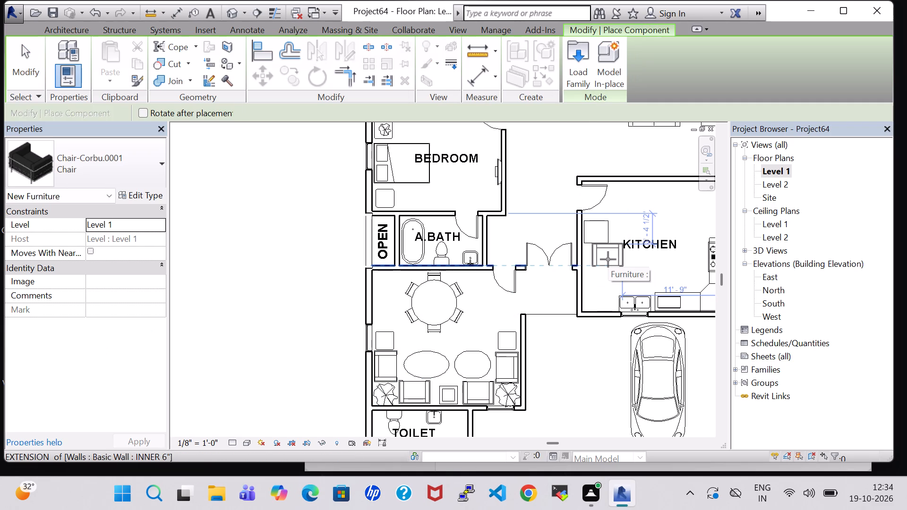
middle_click_drag(608, 259, 555, 413)
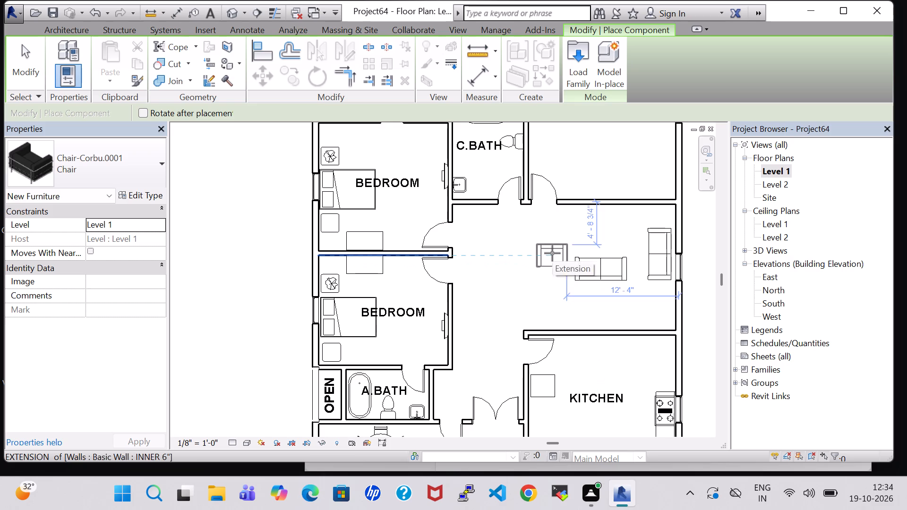
key("space")
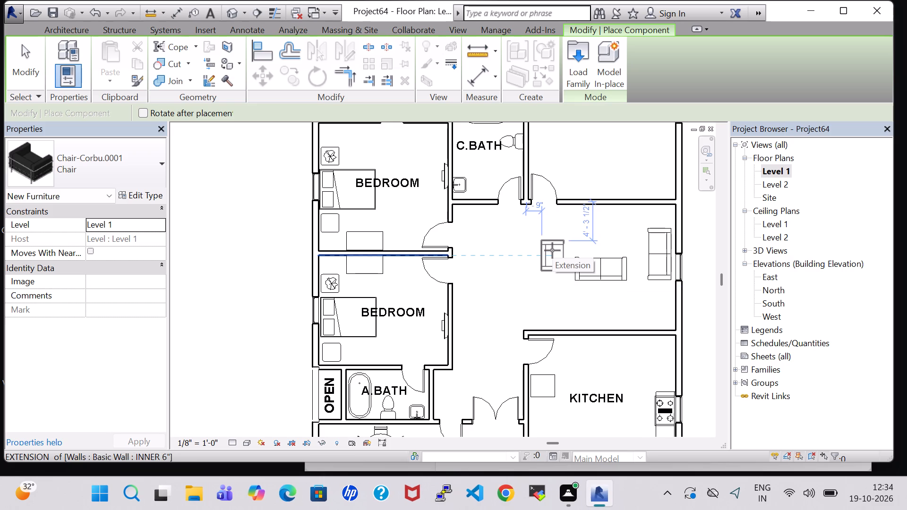
scroll(552, 250, "up", 4)
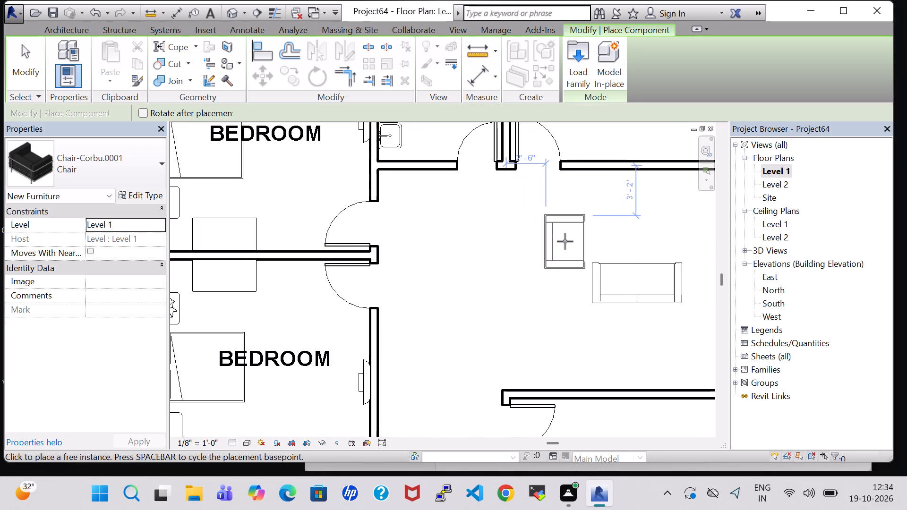
left_click(564, 246)
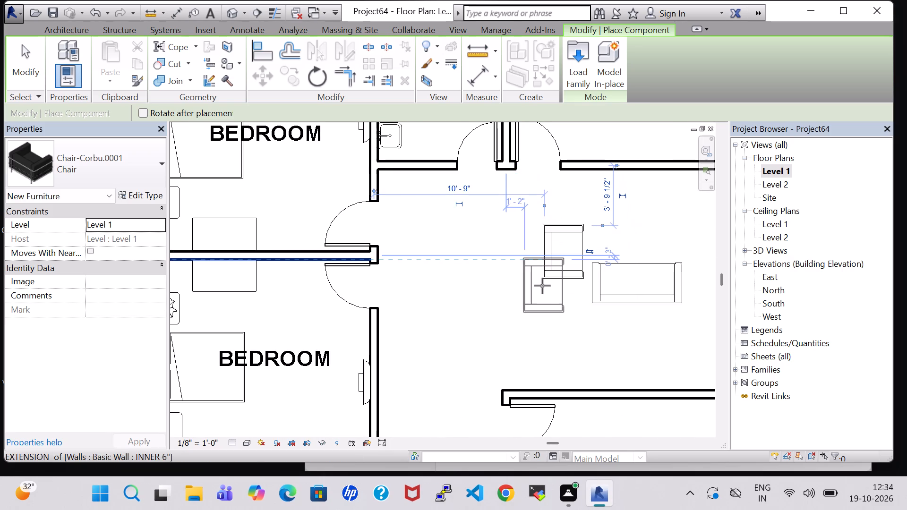
key("Escape")
key("Escape")
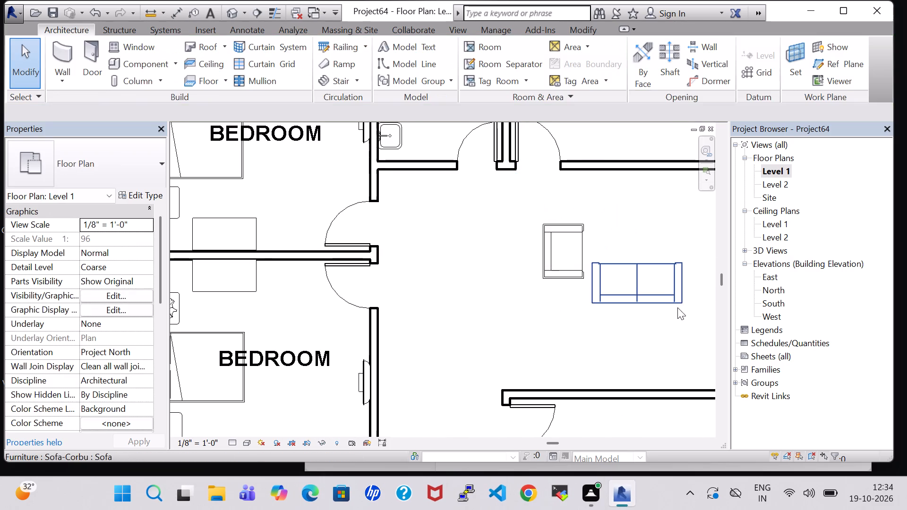
Nudge the mid-room sofa toward the kitchen wall until it is 4' 8" from it.
left_click(662, 303)
key("Down")
key("Down")
key("Down")
key("Down")
key("Down")
key("Down")
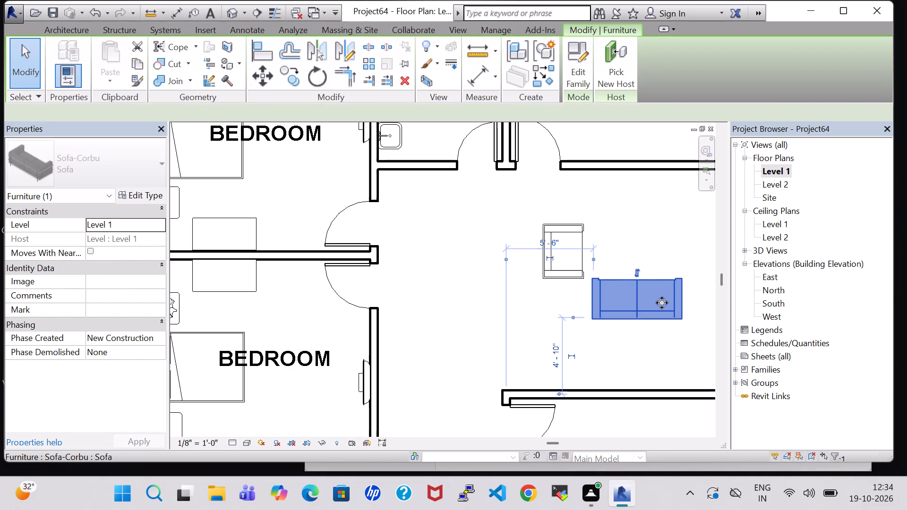
key("Down")
left_click(628, 220)
Nudge the mid-room sofa toward the window wall until it is 6' 10" from the kitchen wall's free end.
middle_click_drag(628, 221, 483, 231)
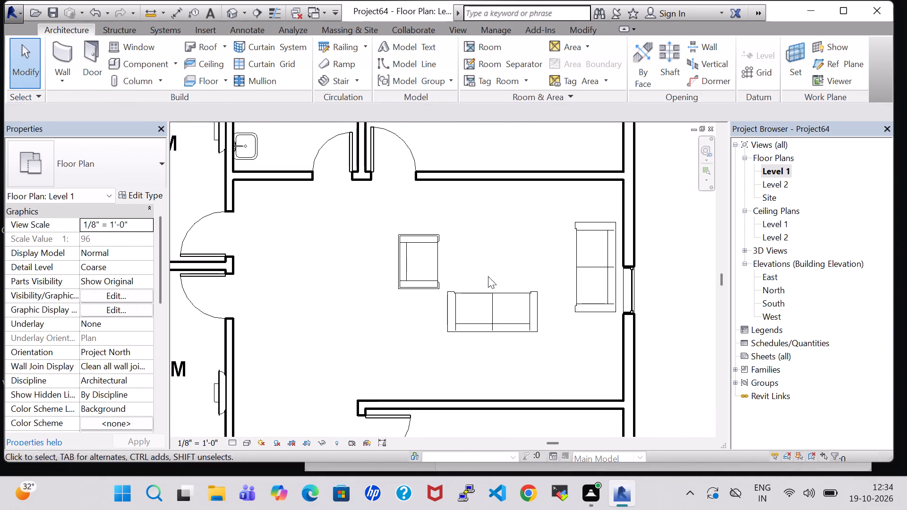
left_click(500, 309)
key("Right")
key("Right")
key("Right")
key("Right")
key("Right")
key("Right")
key("Right")
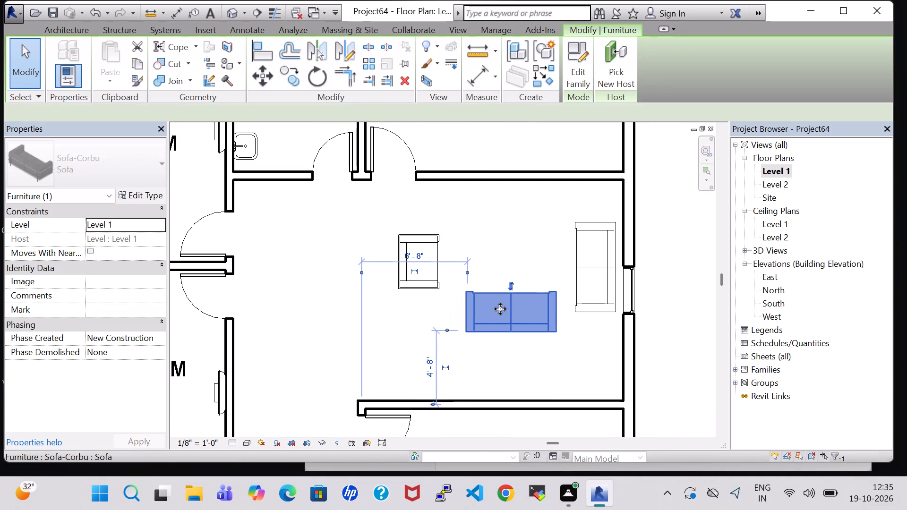
key("Right")
left_click(527, 310)
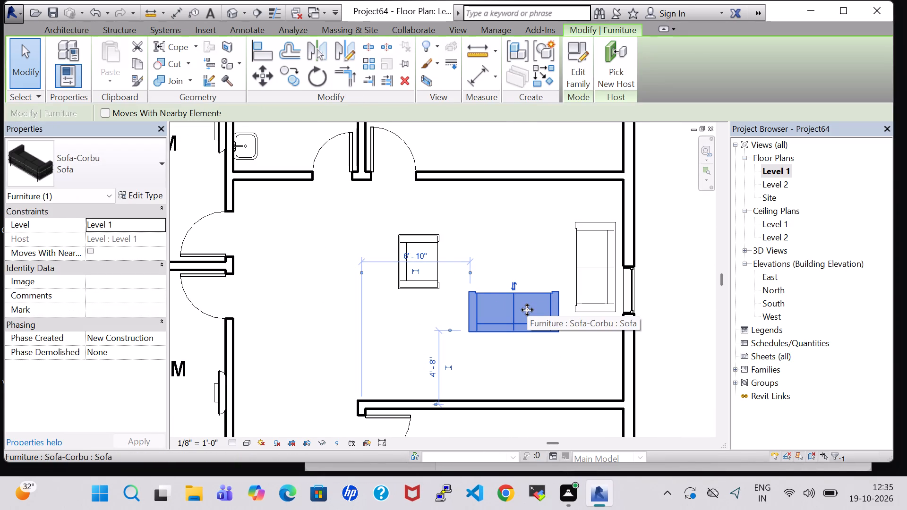
Nudge the armchair toward the sofas to 11' 5" from the bedroom wall, and slightly toward the kitchen wall.
left_click(432, 264)
key("Right")
key("Right")
key("Right")
key("Right")
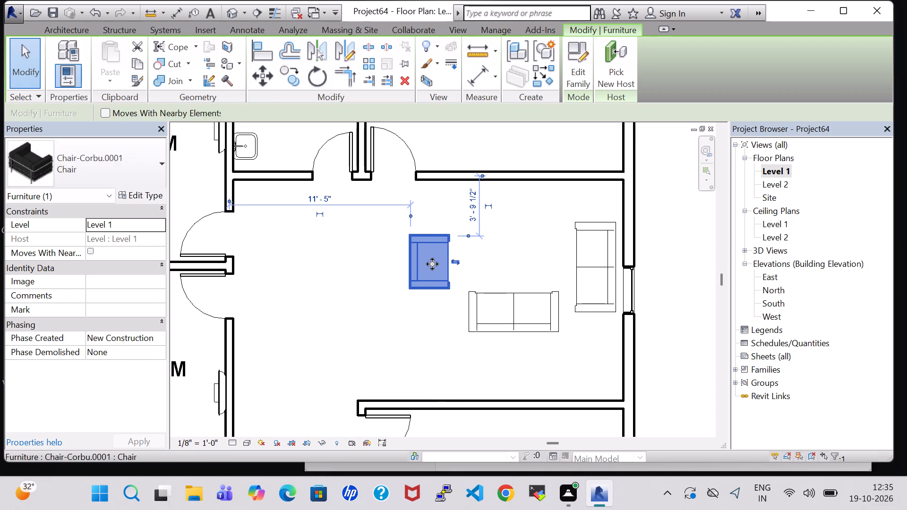
key("Down")
key("Down")
key("Down")
key("Down")
left_click(678, 268)
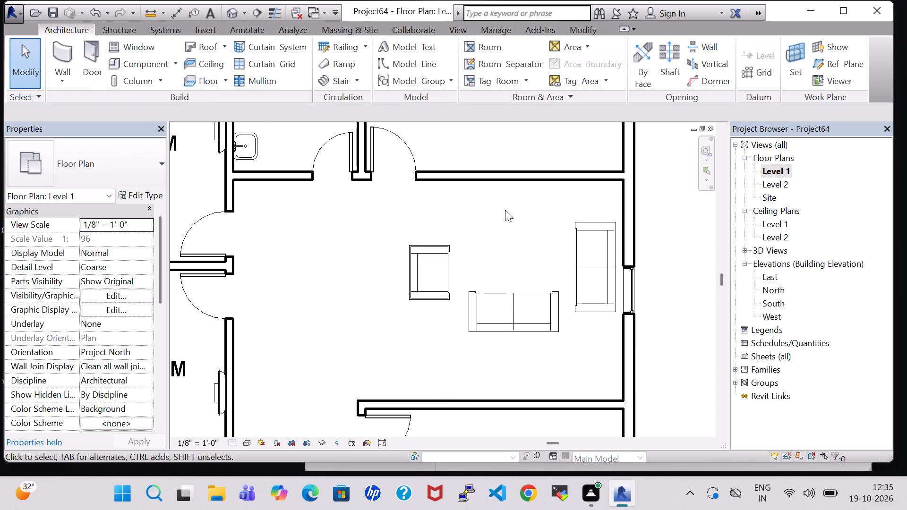
Place a copy of the dining area's 36" x 48" Table-Dining Oval between the armchair and window-wall sofa, in front of the mid-room sofa.
scroll(271, 406, "down", 2)
middle_click_drag(282, 361, 483, 192)
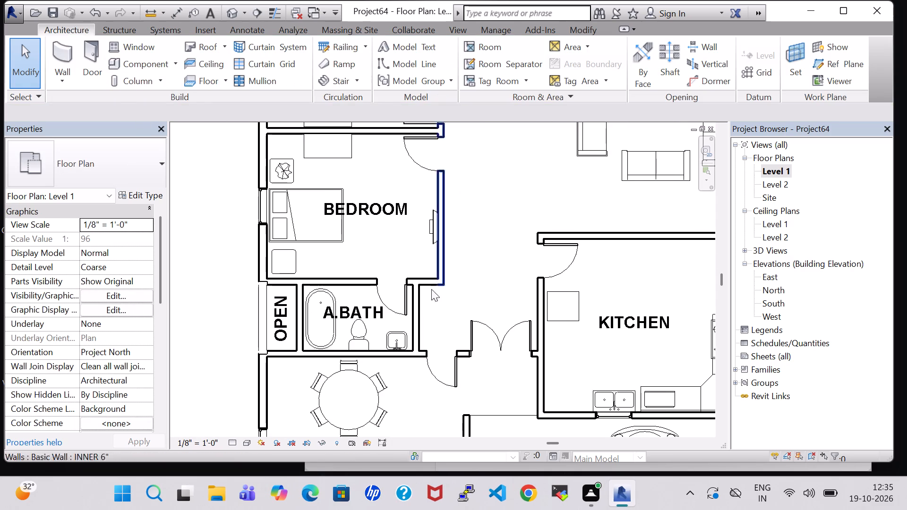
middle_click_drag(386, 369, 378, 242)
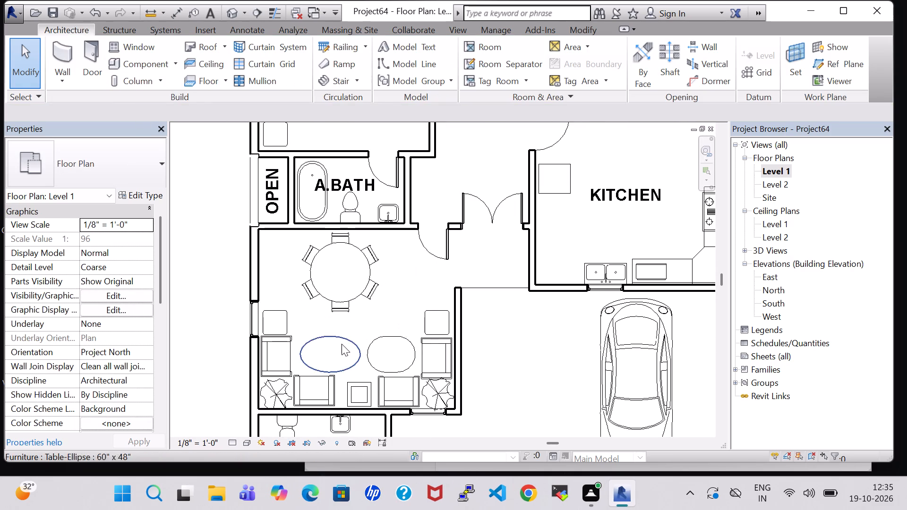
left_click(399, 344)
left_click(400, 335)
right_click(400, 335)
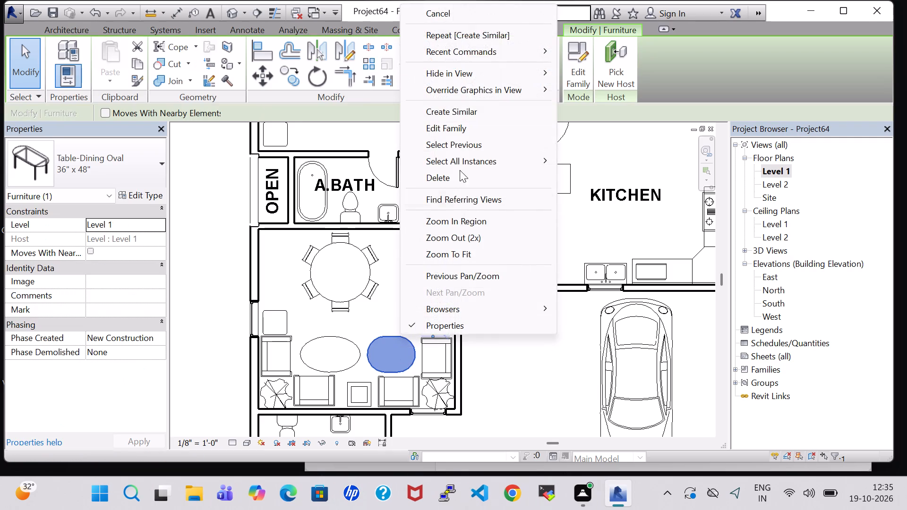
left_click(460, 110)
middle_click_drag(592, 146, 388, 432)
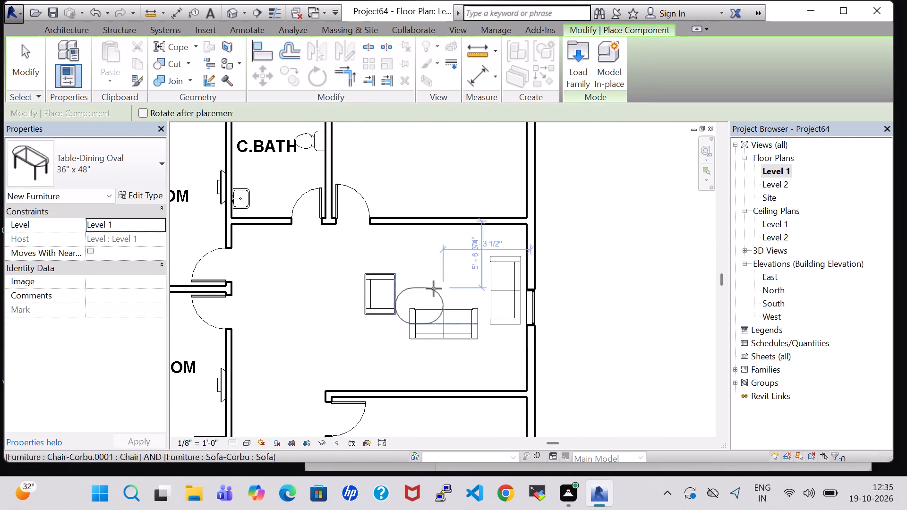
left_click(441, 281)
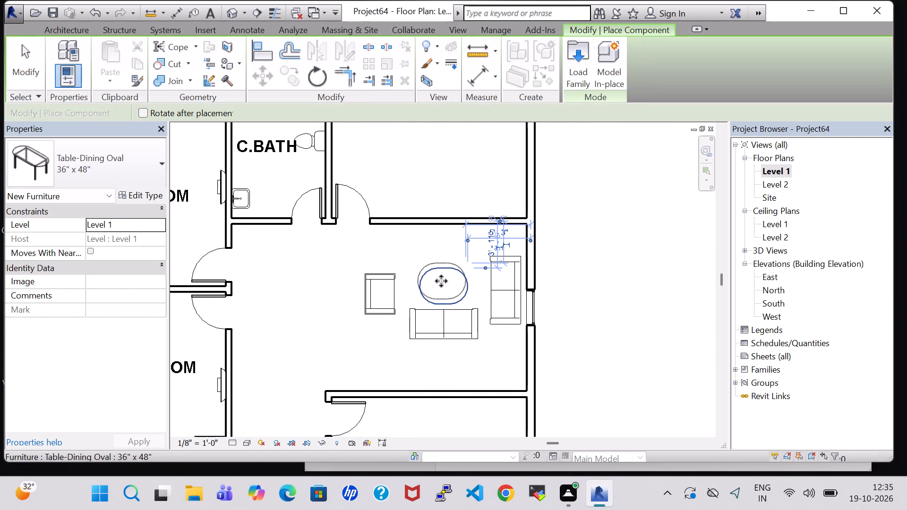
key("Escape")
key("Escape")
Change the new oval table between the sofas to the 36" x 72" type.
left_click(441, 281)
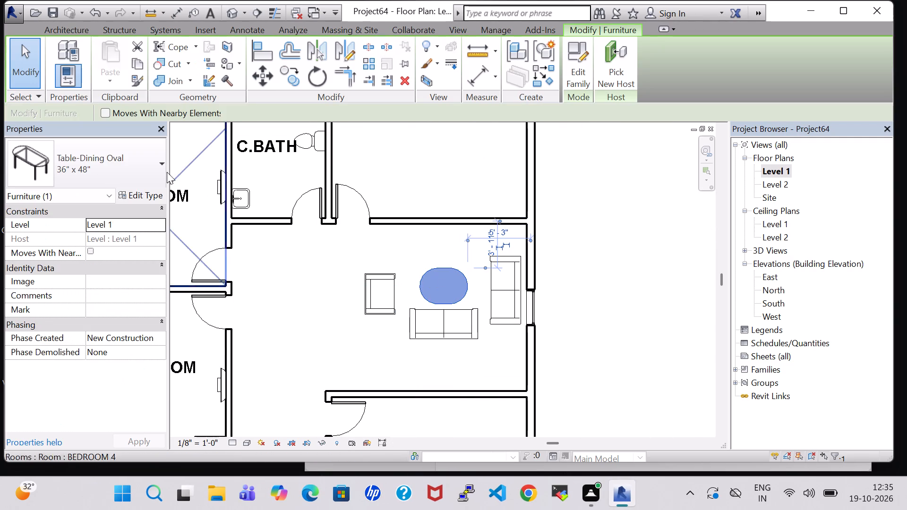
left_click(155, 190)
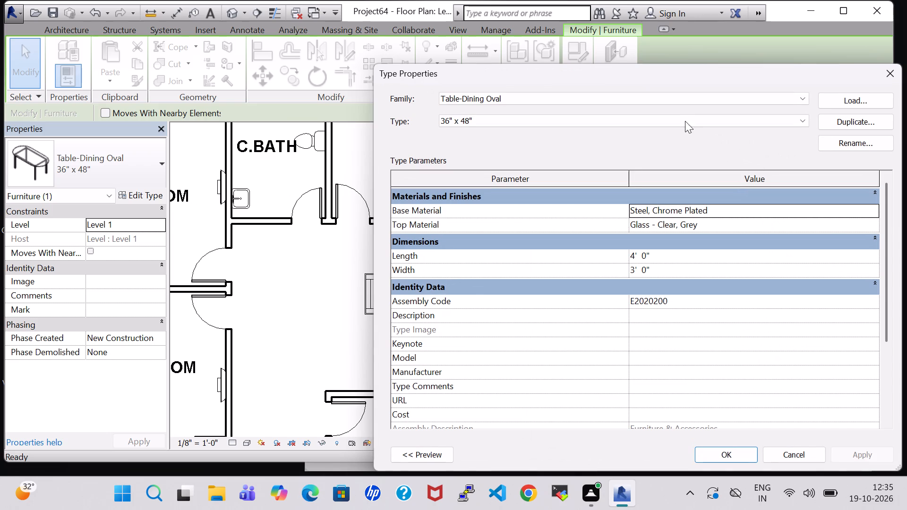
left_click(684, 119)
left_click(654, 141)
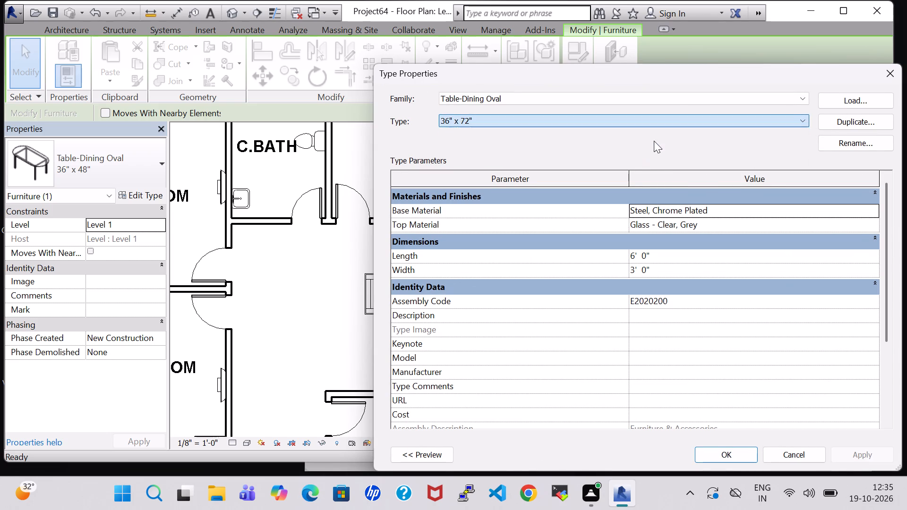
left_click(705, 455)
left_click(617, 341)
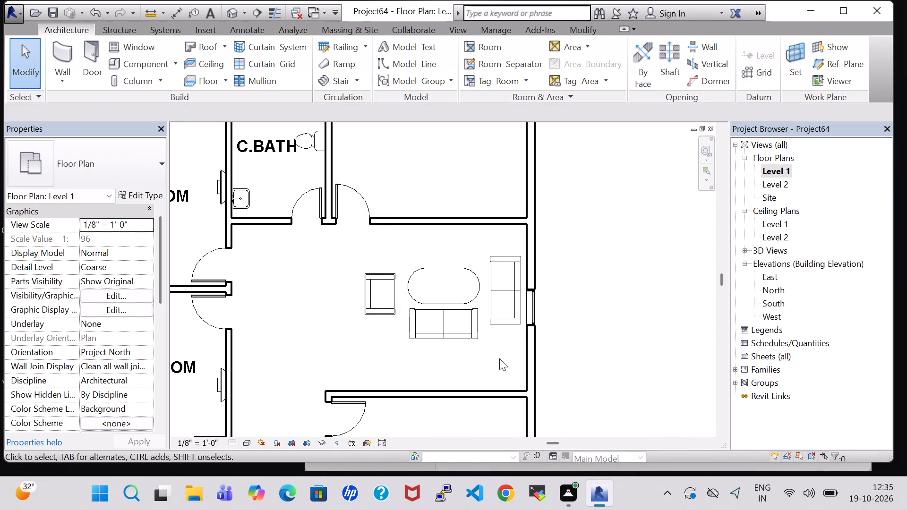
Nudge the window-wall sofa away from the kitchen wall until its near end is almost level with the mid-room sofa's front.
left_click(451, 330)
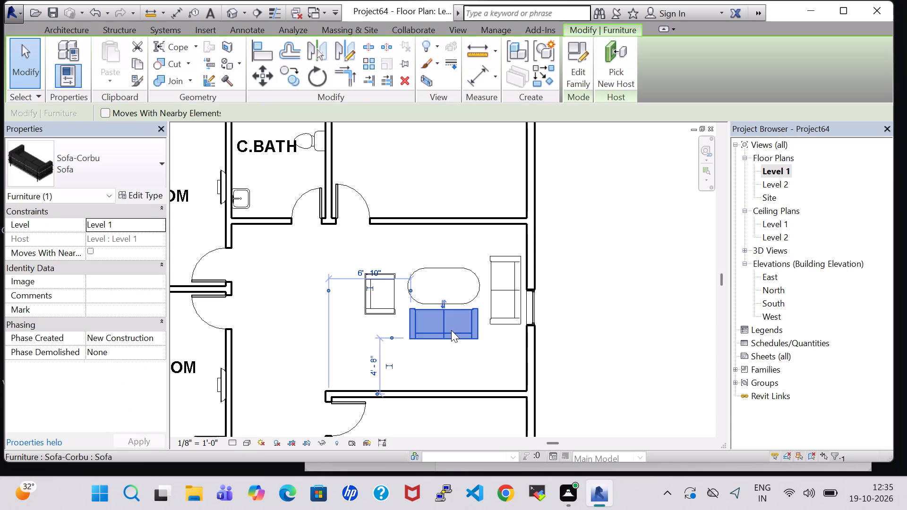
left_click(501, 322)
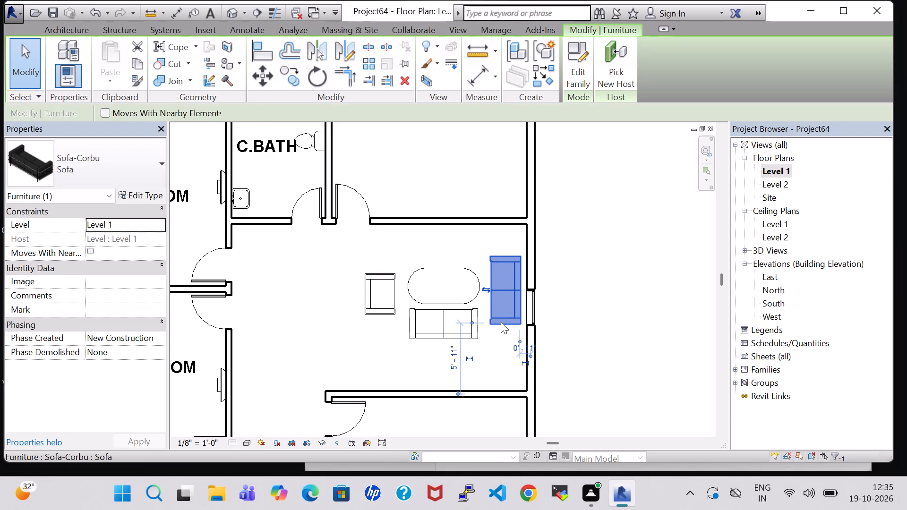
key("Up")
key("Up")
key("Up")
key("Up")
key("Up")
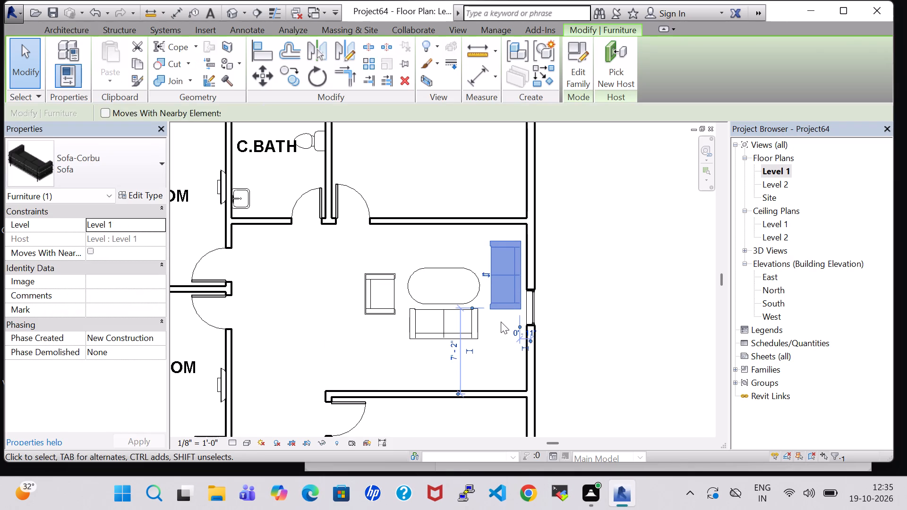
key("Down")
left_click(619, 323)
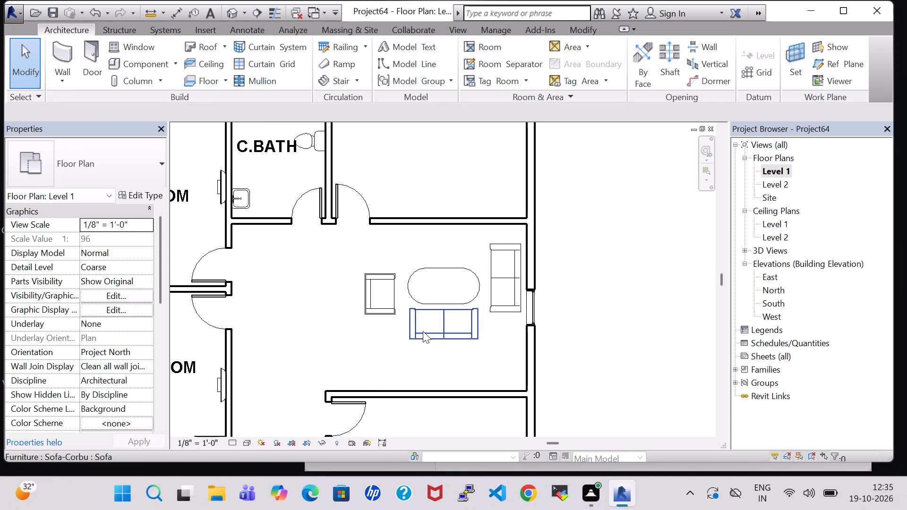
Nudge the armchair slightly away from the kitchen wall to line it up with the oval table.
left_click(366, 300)
key("Up")
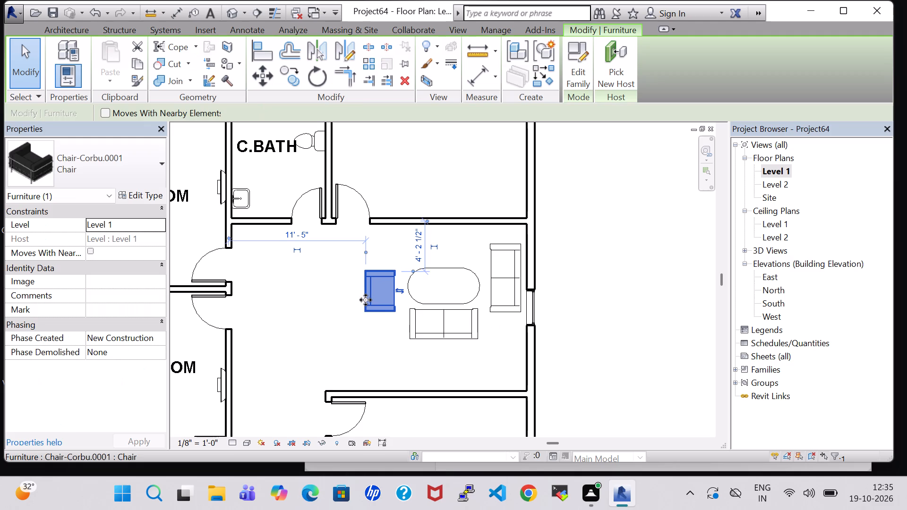
key("Up")
left_click(711, 314)
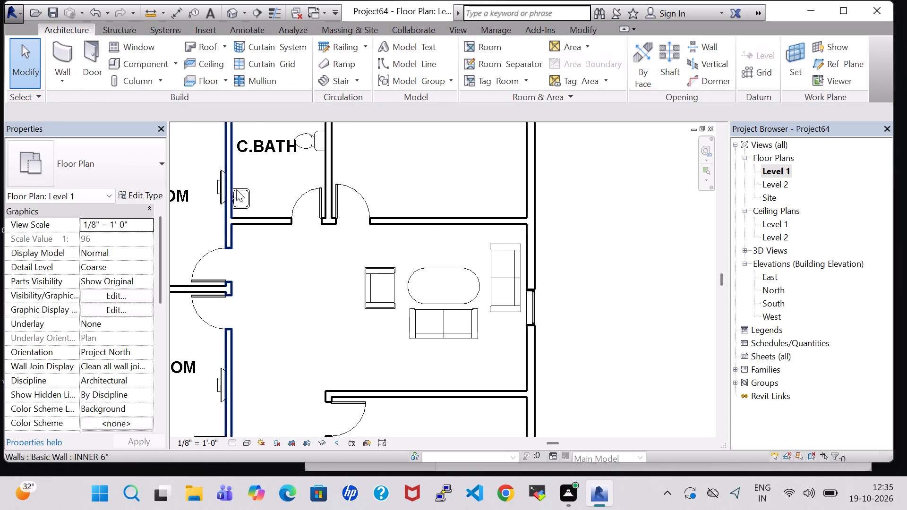
Place a copy of the bedroom's 32" flat-screen TV on the wall facing the mid-room sofa, centred on it, 7' 3" from the window wall.
left_click(218, 188)
right_click(218, 188)
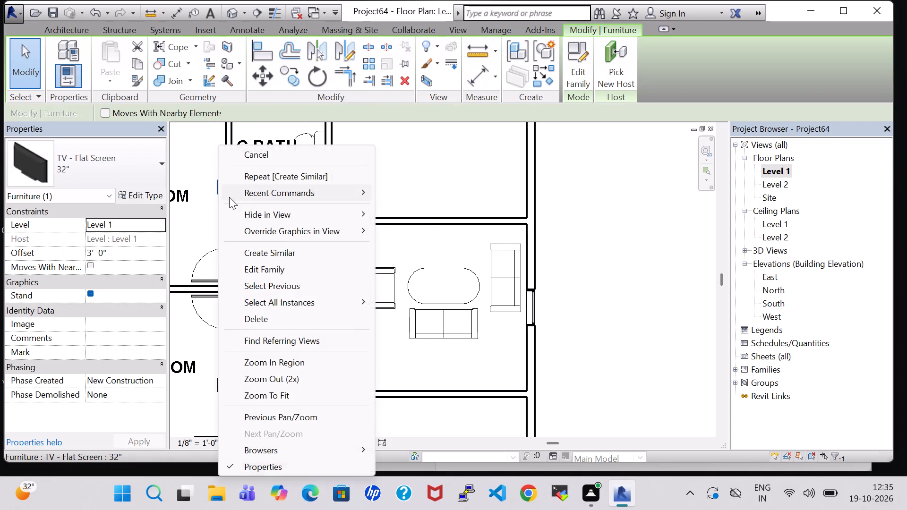
left_click(287, 244)
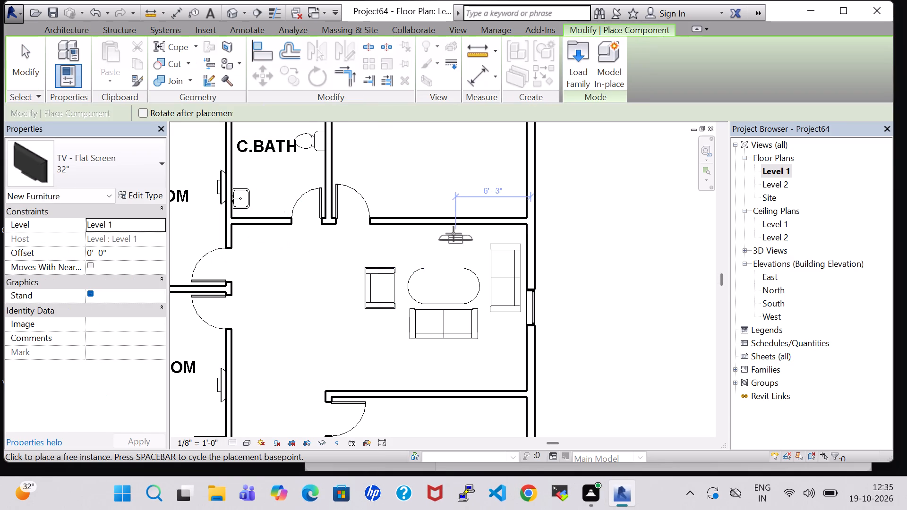
left_click(441, 228)
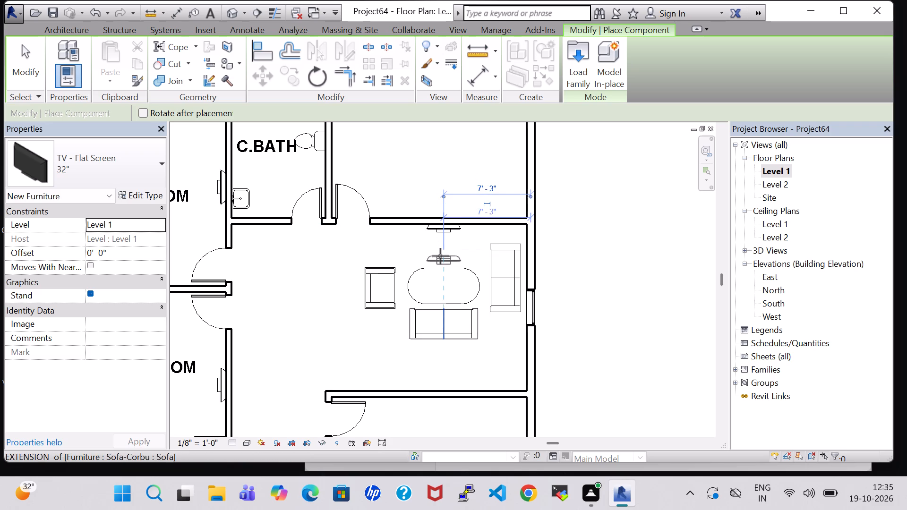
Change the new TV on the living area wall to the 50" flat-screen type.
key("Escape")
key("Escape")
left_click(441, 232)
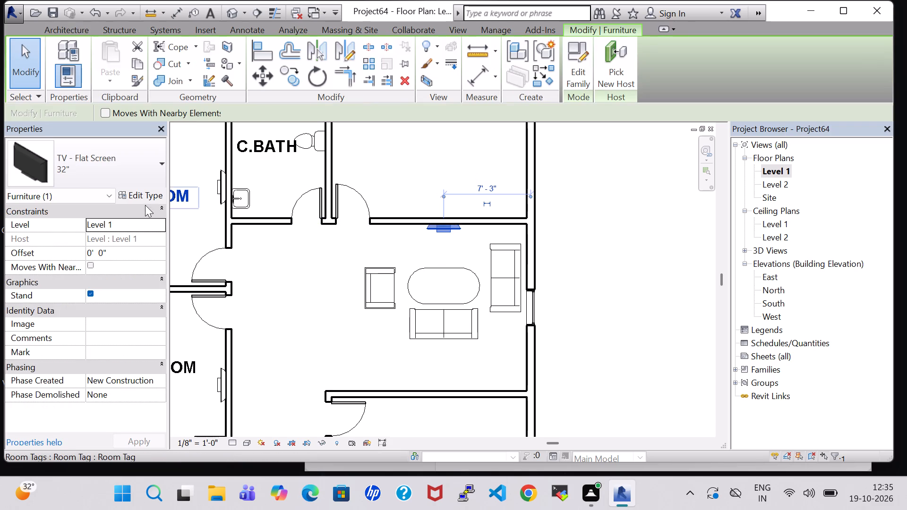
left_click(142, 199)
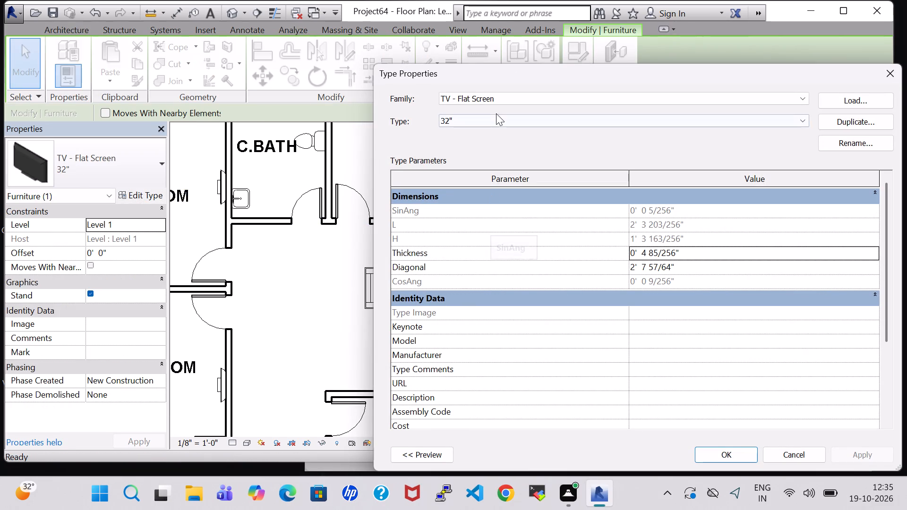
left_click(496, 119)
left_click(496, 168)
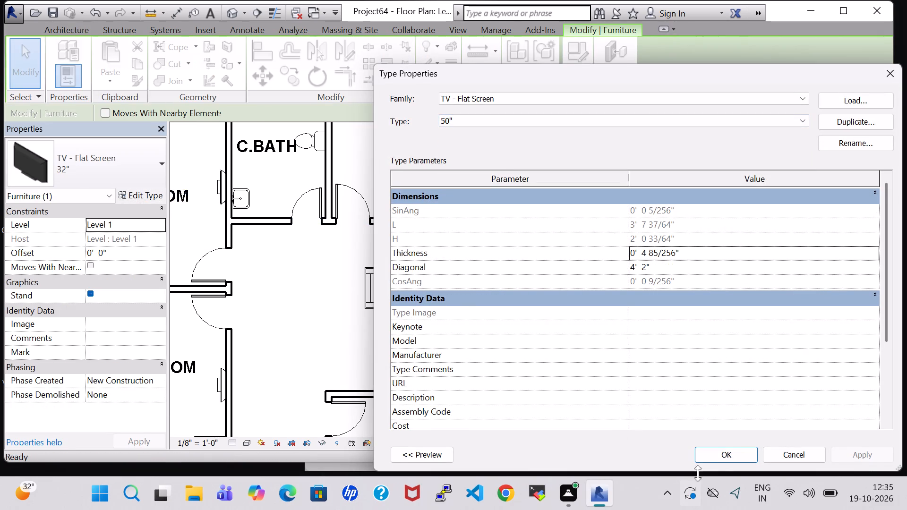
left_click(724, 457)
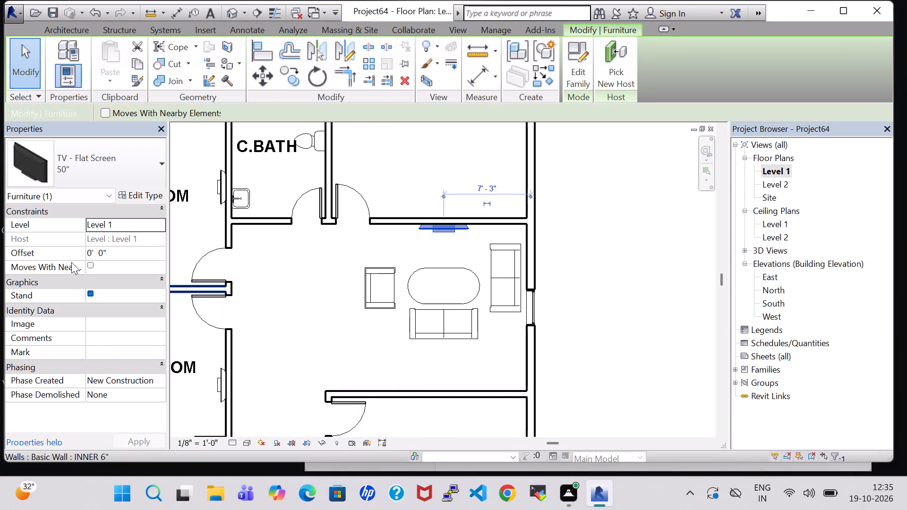
Set the living area TV's offset from Level 1 to 3' 0".
left_click(91, 258)
left_click(91, 258)
key("BackSpace")
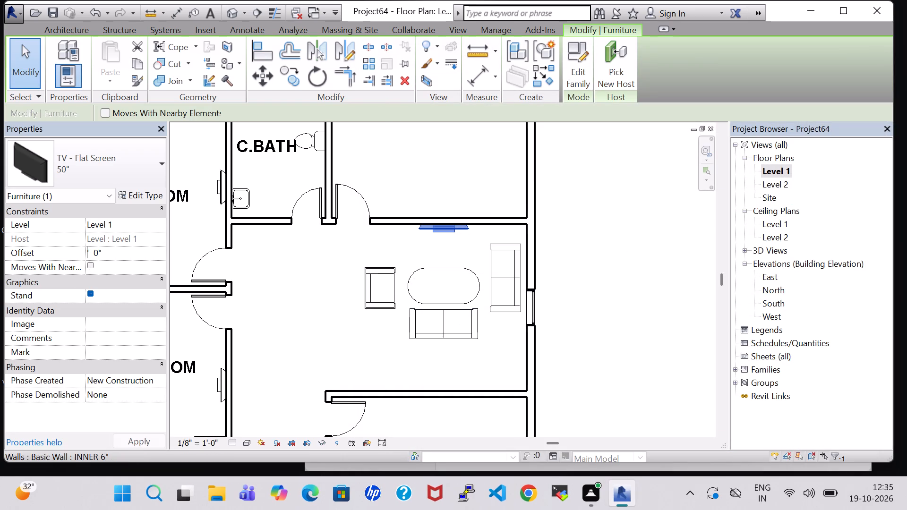
key("3")
left_click(145, 440)
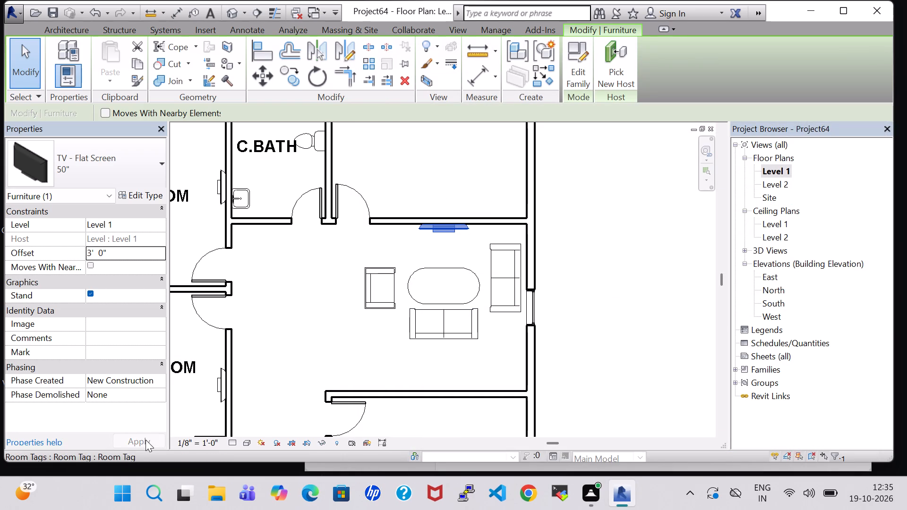
left_click(638, 304)
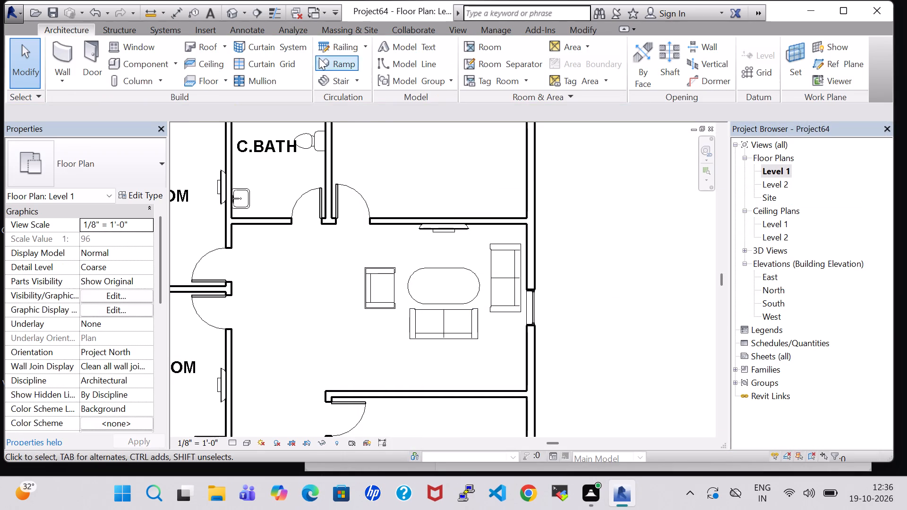
Inspect the living area's TV, sofas, armchair and table in the 3D view from several angles.
left_click(229, 12)
scroll(440, 303, "down", 3)
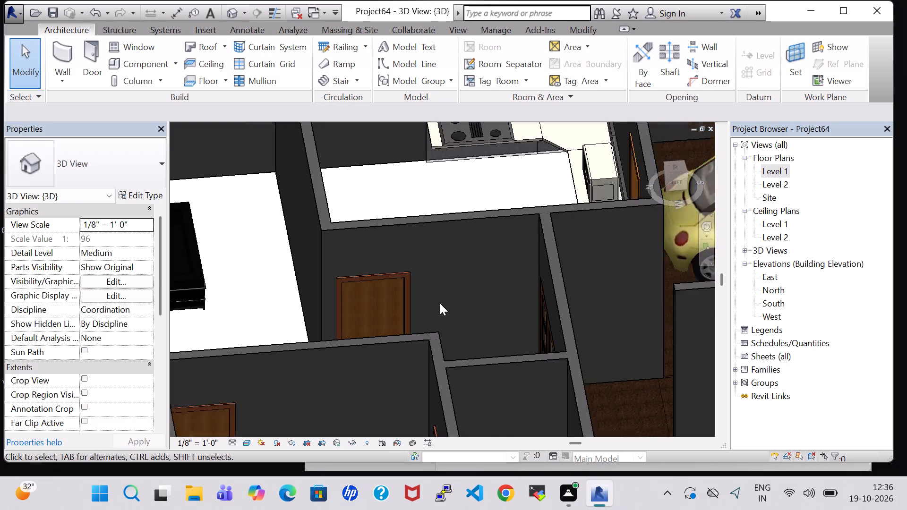
scroll(440, 303, "down", 3)
middle_click_drag(453, 190, 430, 197, "shift")
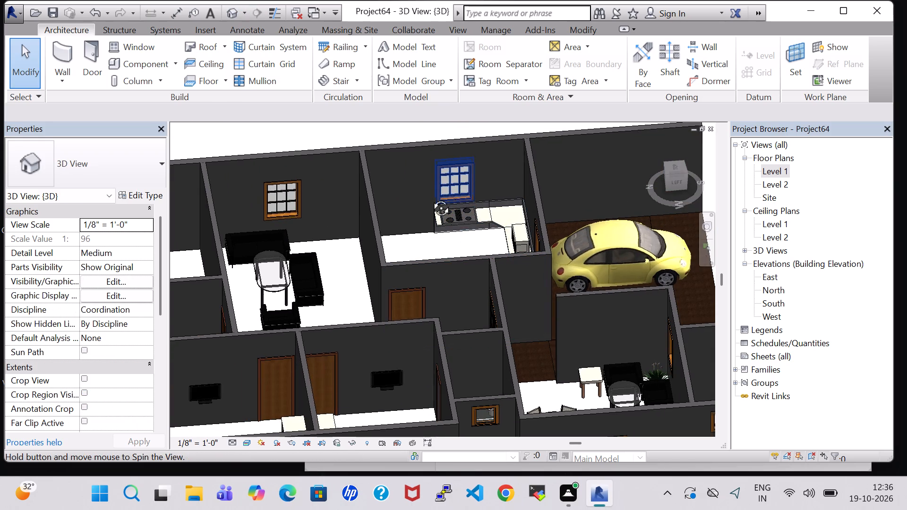
middle_click_drag(430, 197, 383, 220, "shift")
middle_click_drag(384, 215, 370, 160, "shift")
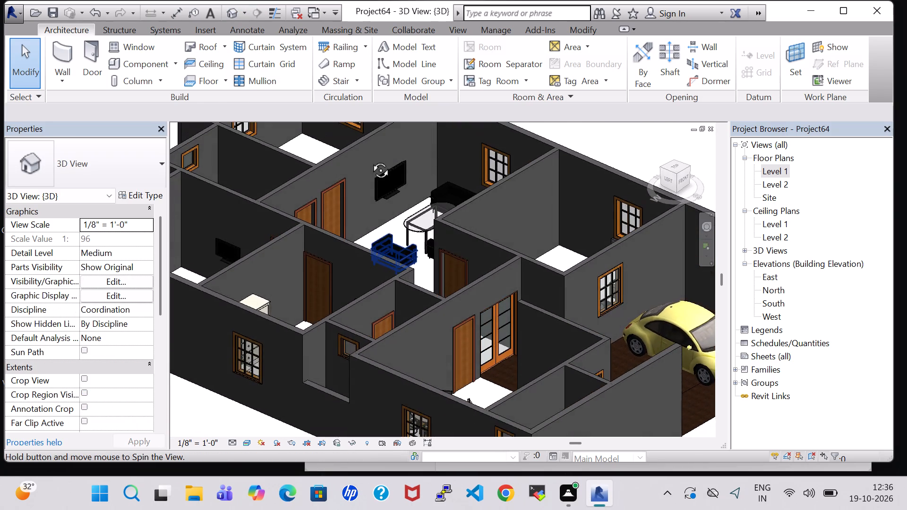
middle_click_drag(370, 160, 383, 197, "shift")
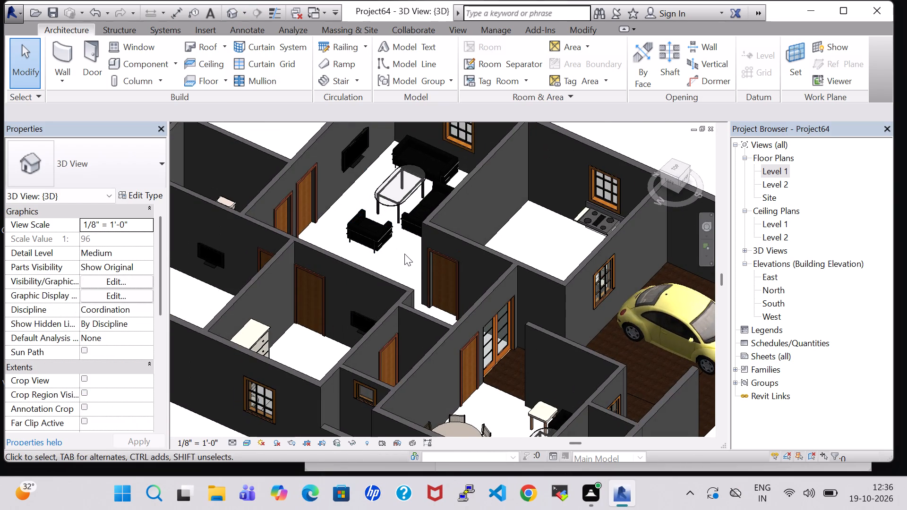
left_click(404, 254)
middle_click_drag(399, 254, 428, 254, "shift")
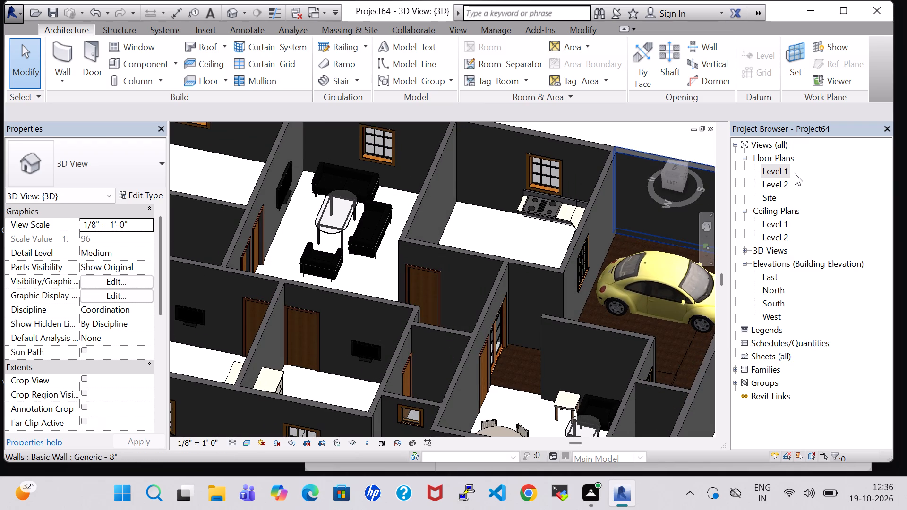
On the Level 1 plan, draw a room separation line about 14' 5" long from the window wall, just behind the mid-room sofa.
double_click(781, 169)
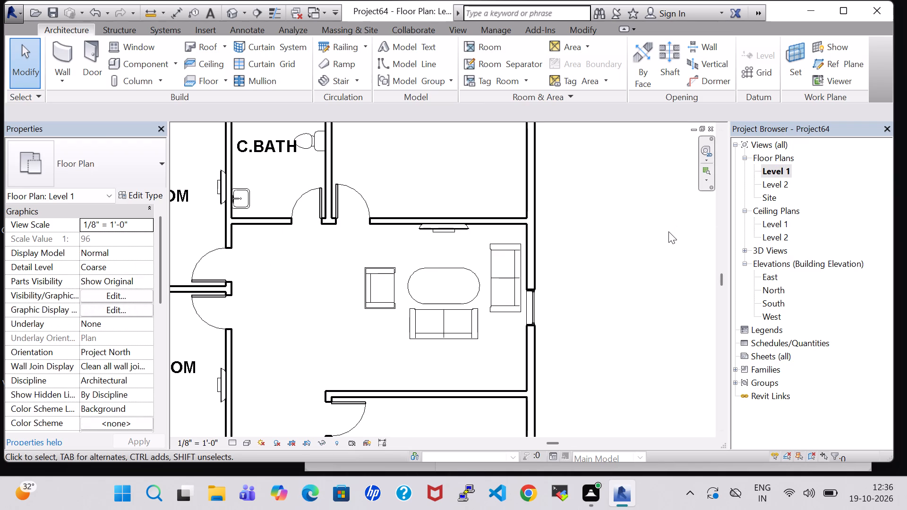
scroll(668, 234, "down", 3)
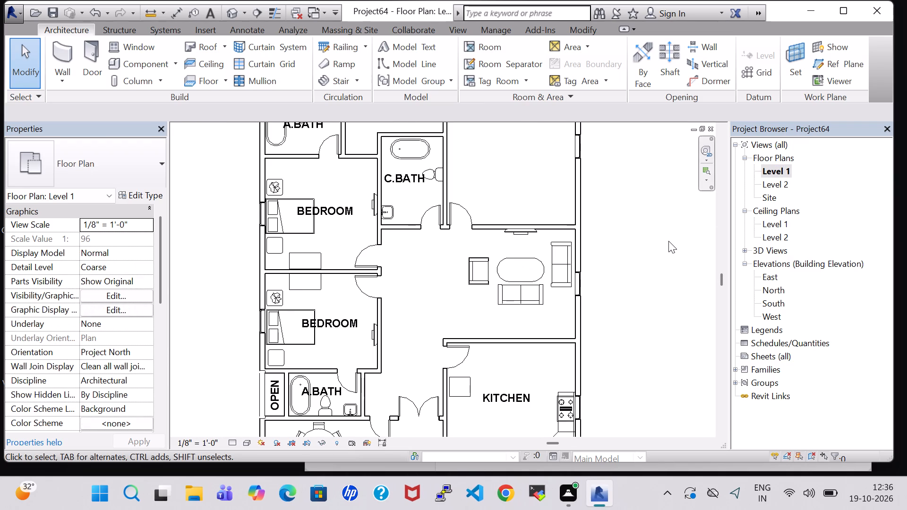
left_click(500, 65)
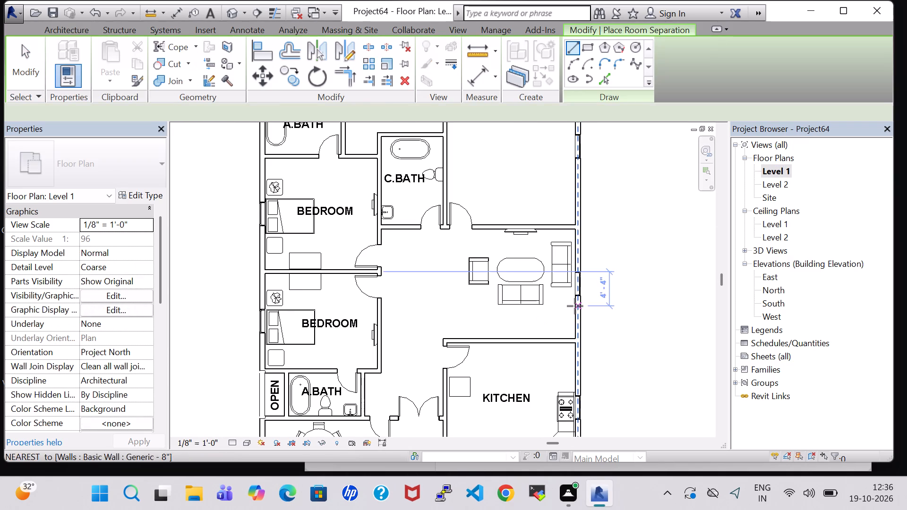
left_click(575, 306)
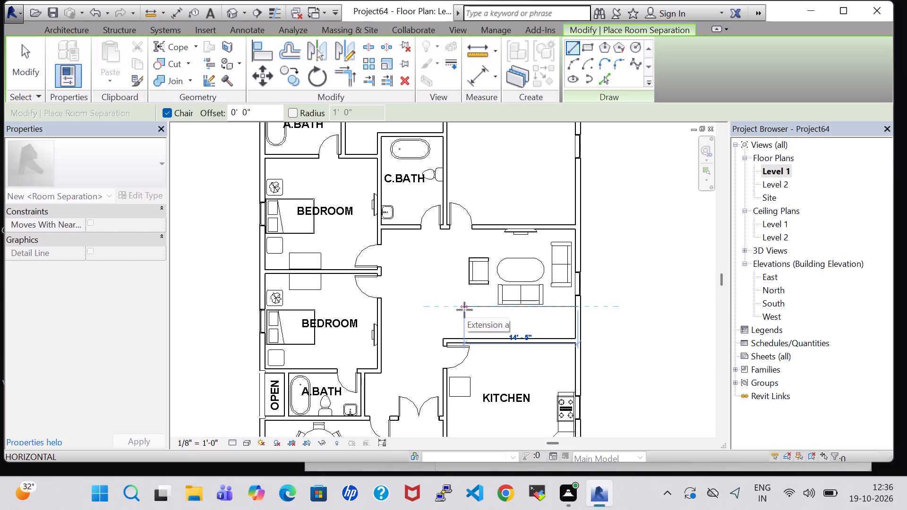
left_click(464, 310)
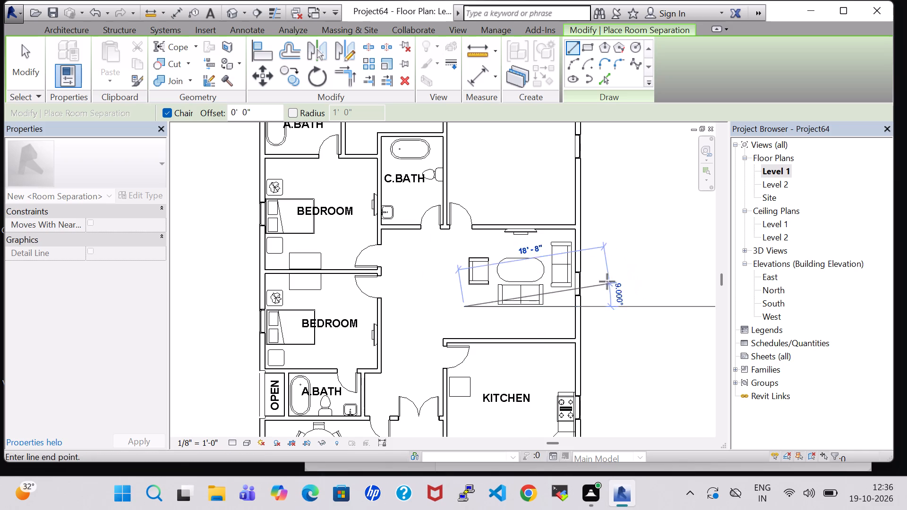
key("Escape")
key("Escape")
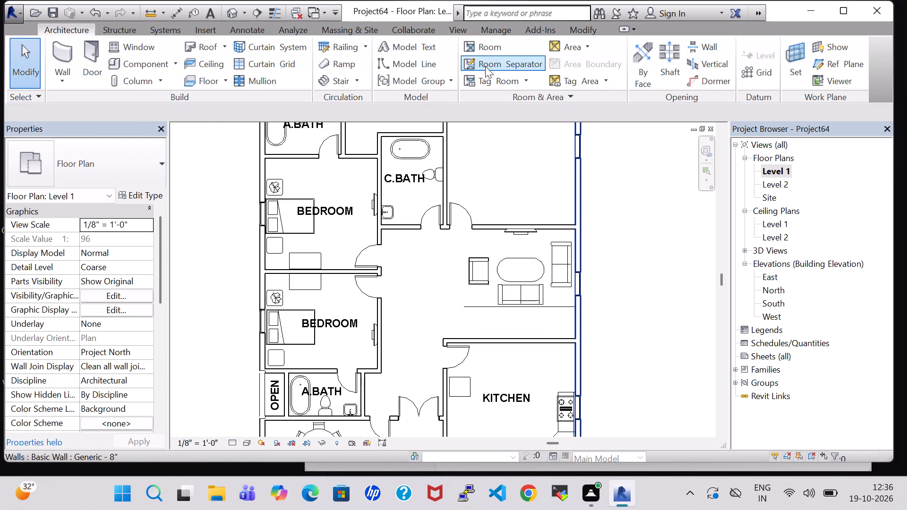
Start a new assembled stair from Level 1 to Level 2.
left_click(338, 85)
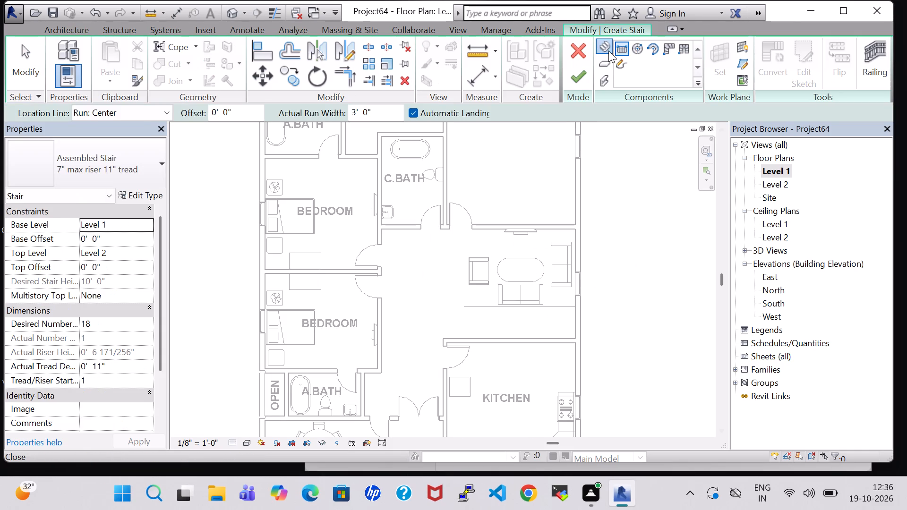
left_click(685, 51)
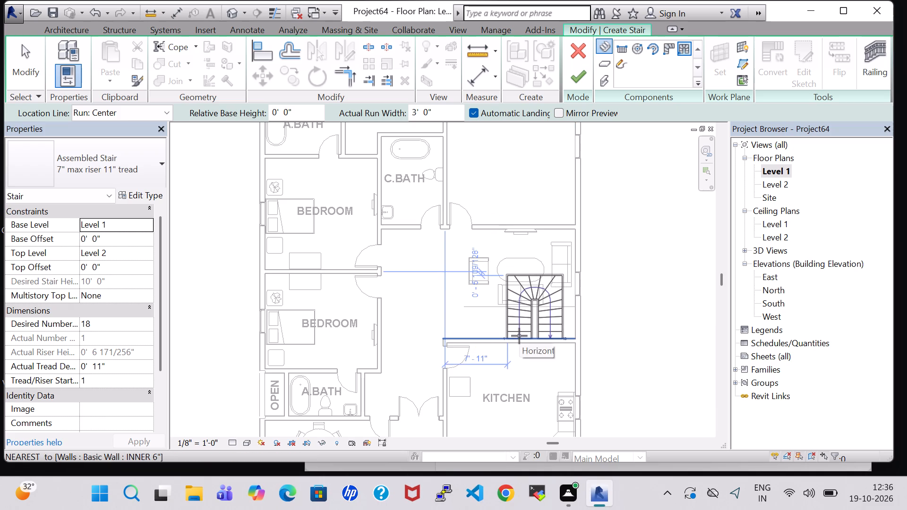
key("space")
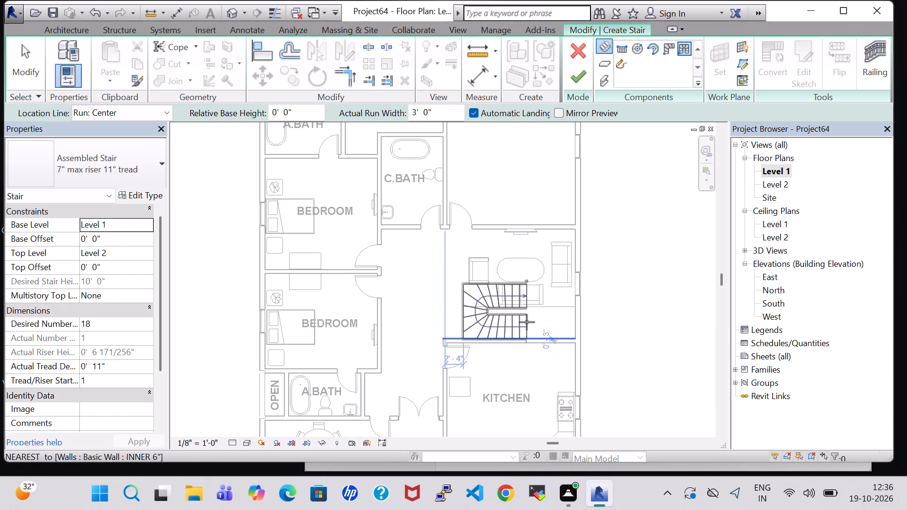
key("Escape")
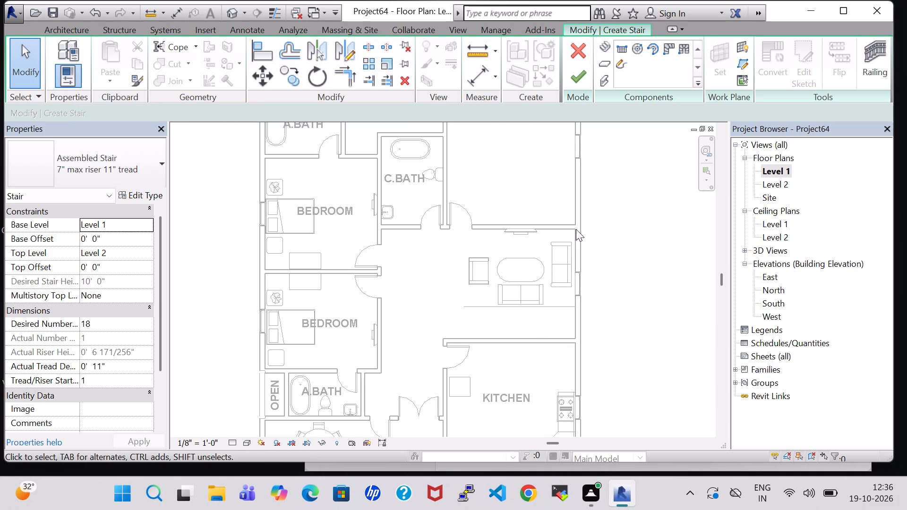
Create a straight 12-riser stair run, 3' 0" wide and about 10' 1" long, alongside the kitchen wall towards the window wall, and finish the stair.
left_click(623, 48)
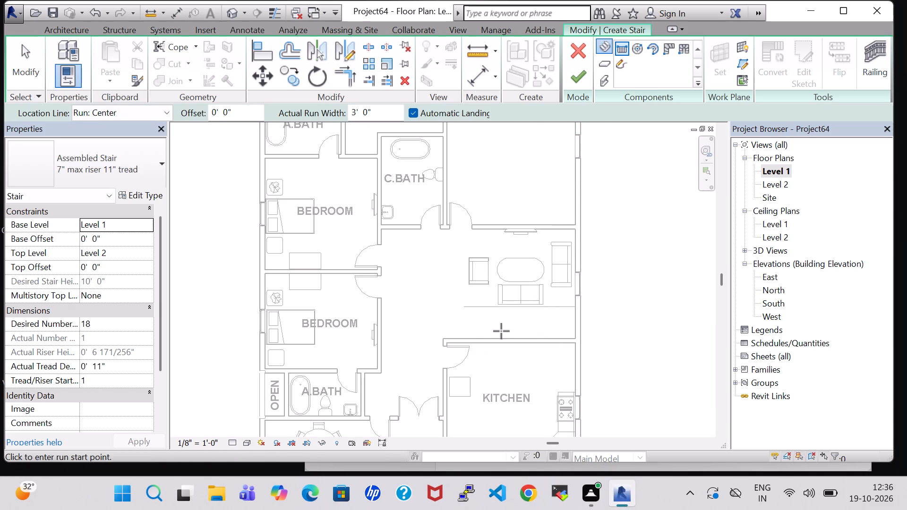
left_click(459, 323)
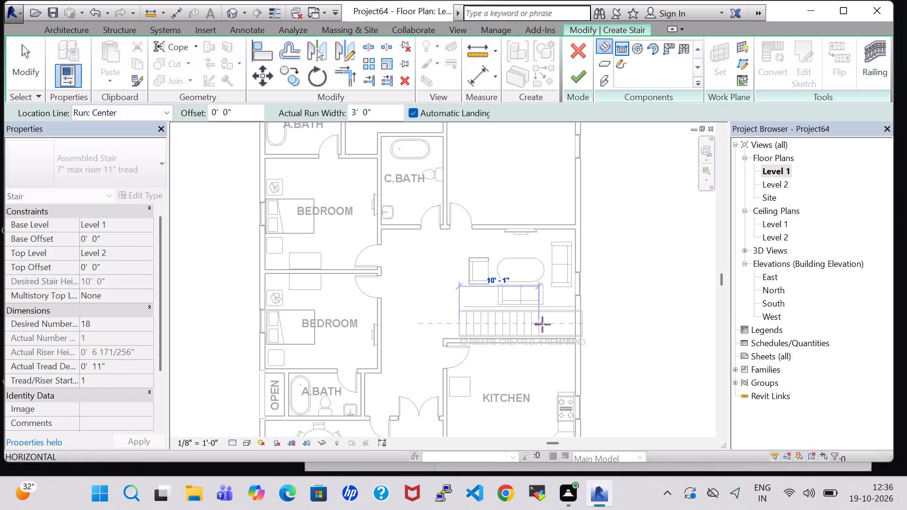
left_click(542, 324)
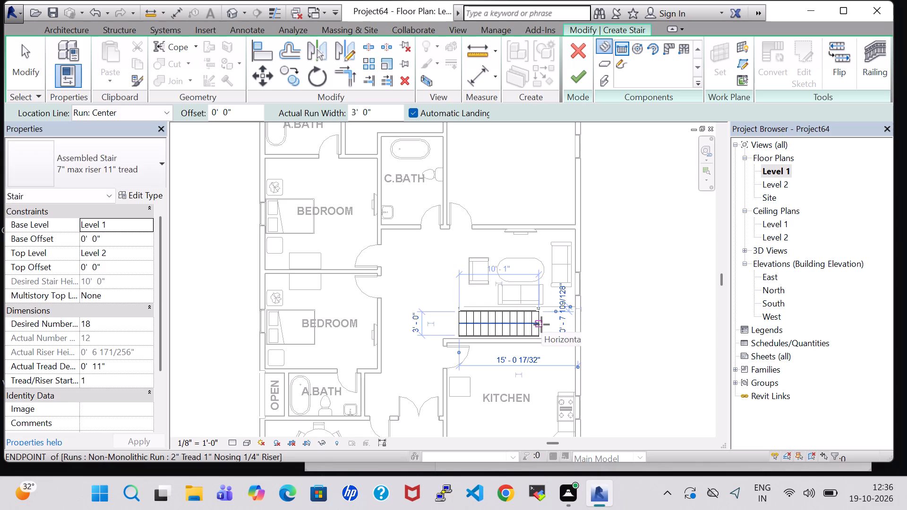
left_click(555, 300)
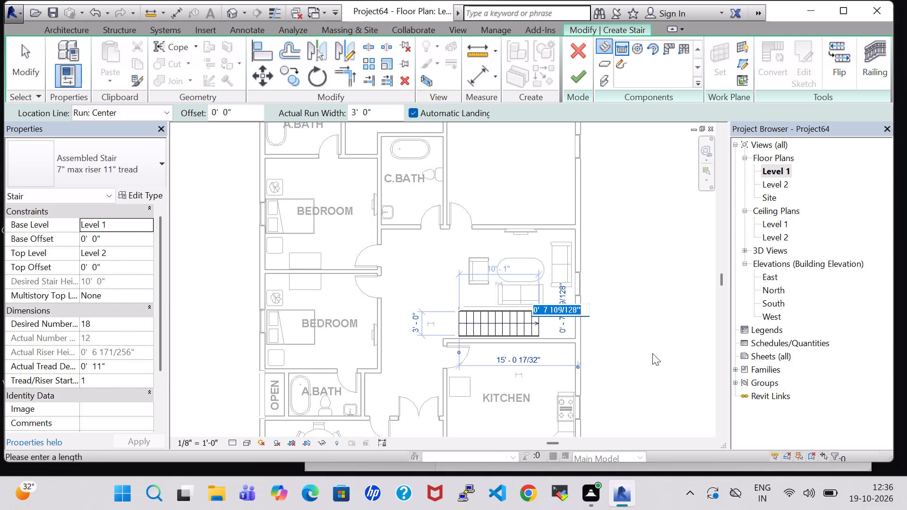
key("Escape")
left_click(577, 85)
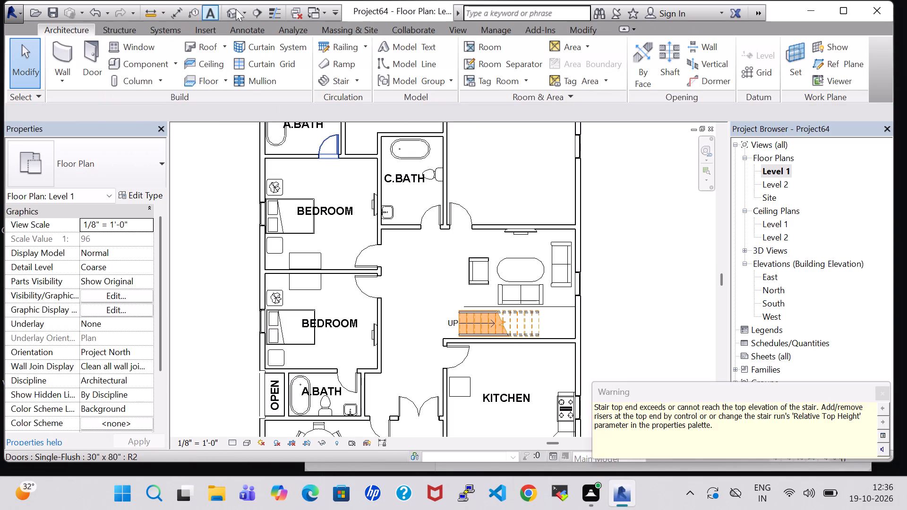
Check the stair in 3D, reopen it on the Level 1 plan, and add a perpendicular 3' 0" wide, 4-riser run between its upper end and the window wall.
left_click(236, 9)
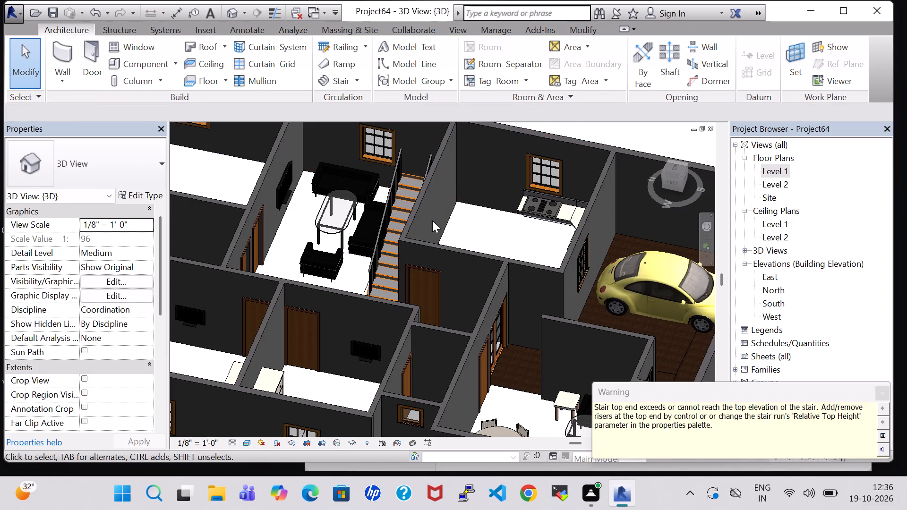
middle_click_drag(432, 221, 468, 258)
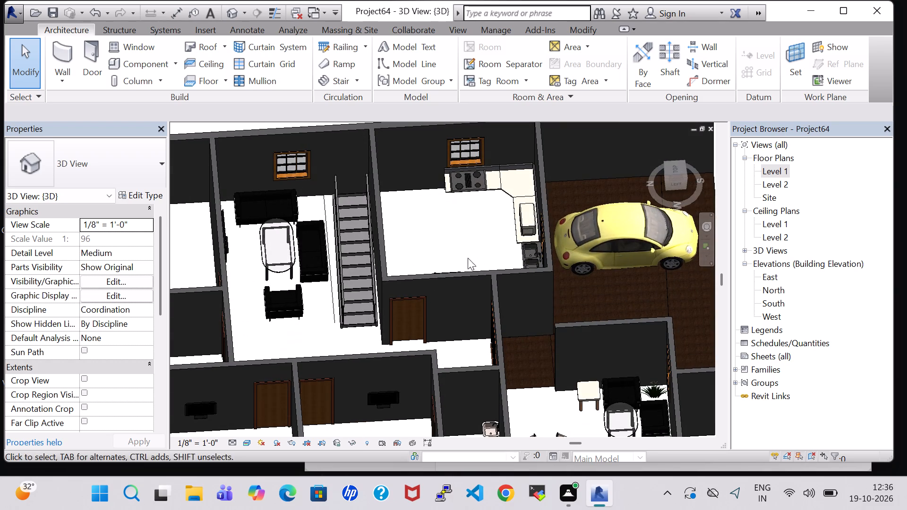
double_click(769, 168)
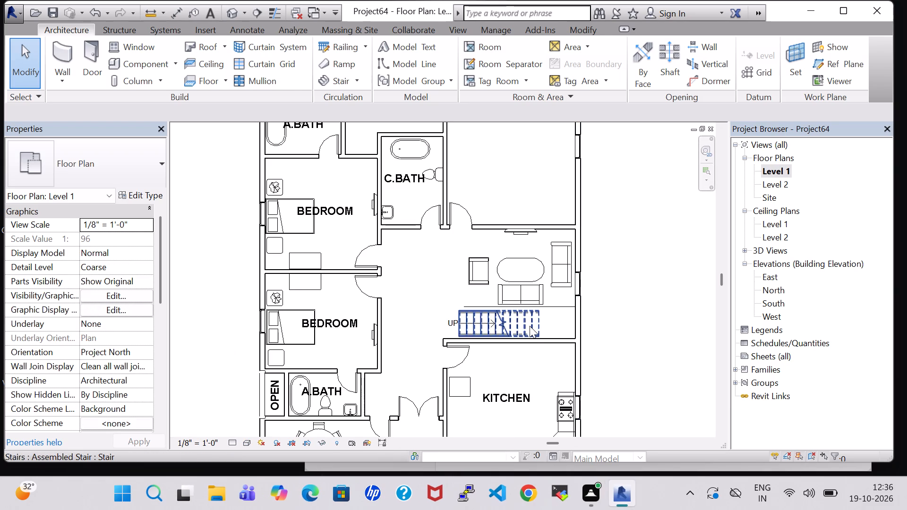
left_click(530, 326)
left_click(583, 59)
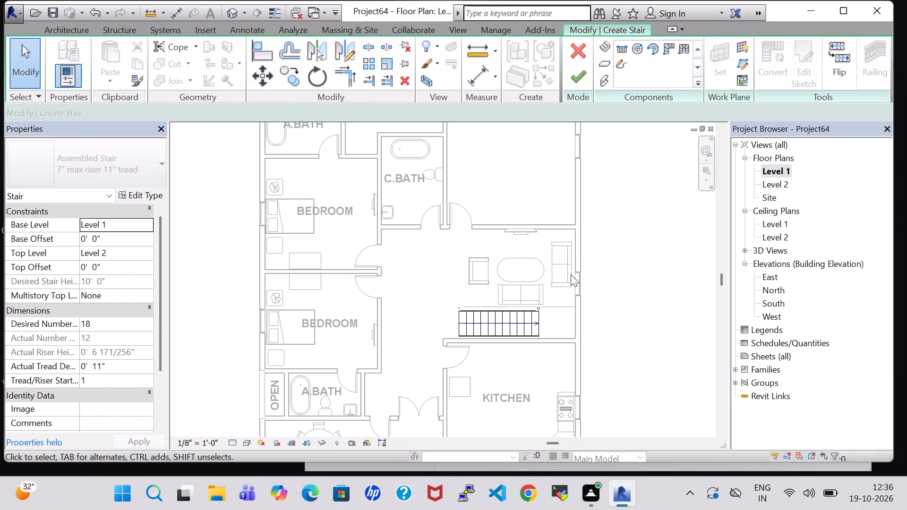
left_click(622, 52)
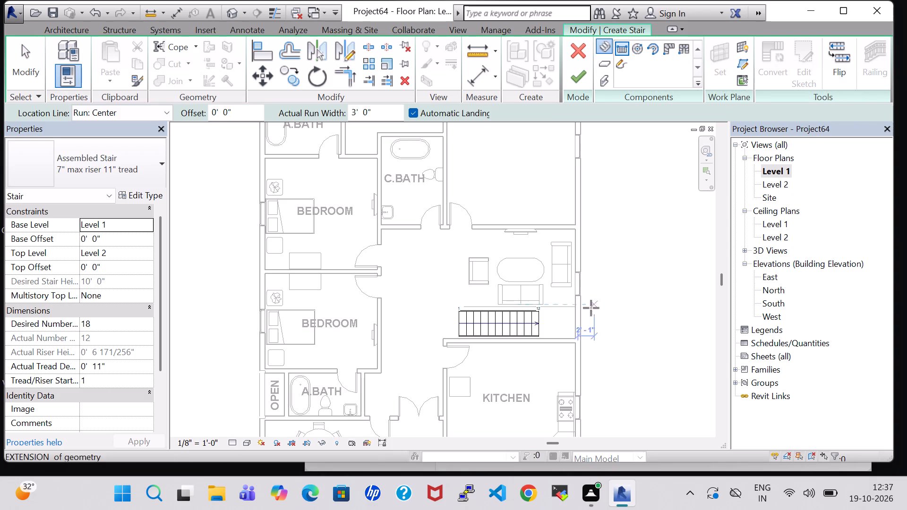
left_click(556, 331)
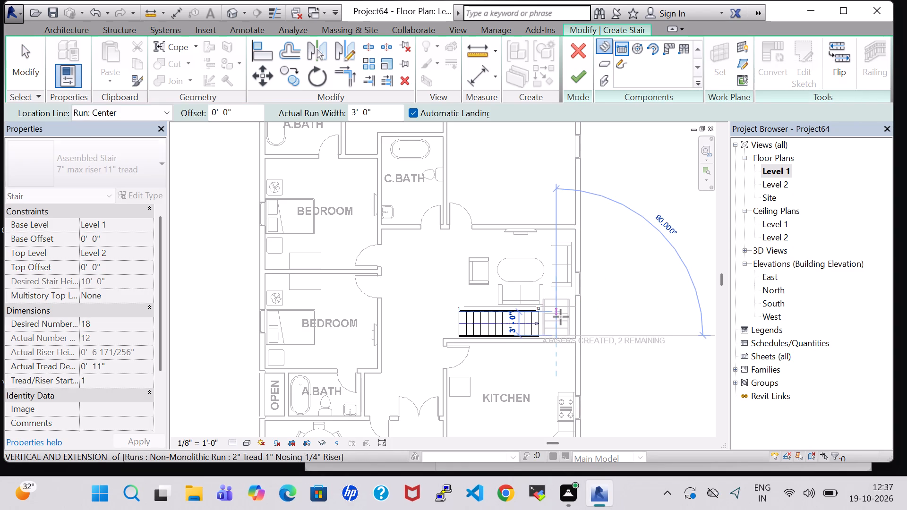
left_click(561, 317)
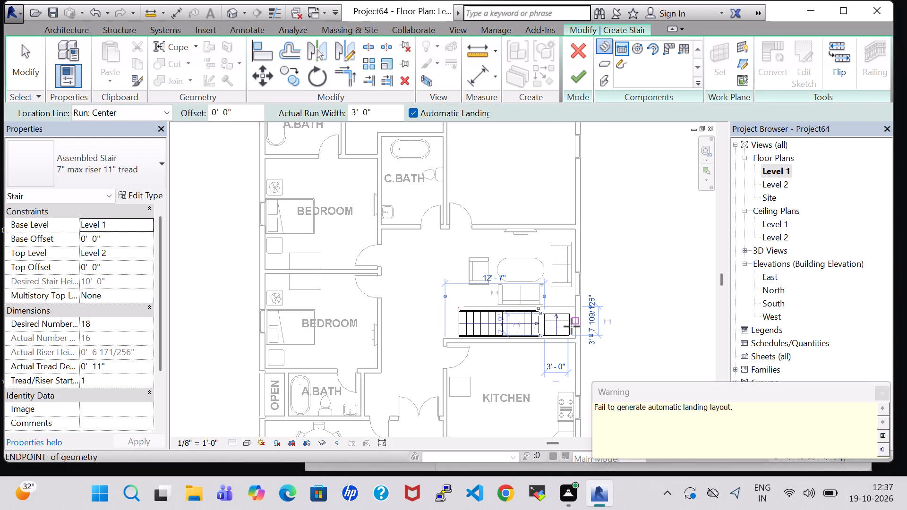
key("Escape")
key("Escape")
Extend the short perpendicular stair run to 6 risers towards the living area and nudge it closer to the window wall.
left_click(545, 323)
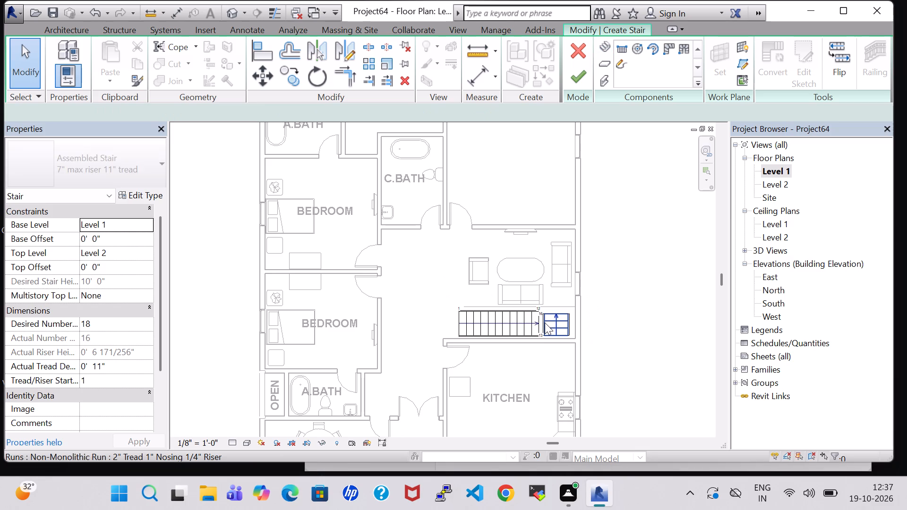
left_click_drag(555, 314, 555, 306)
left_click_drag(556, 306, 556, 300)
left_click(556, 300)
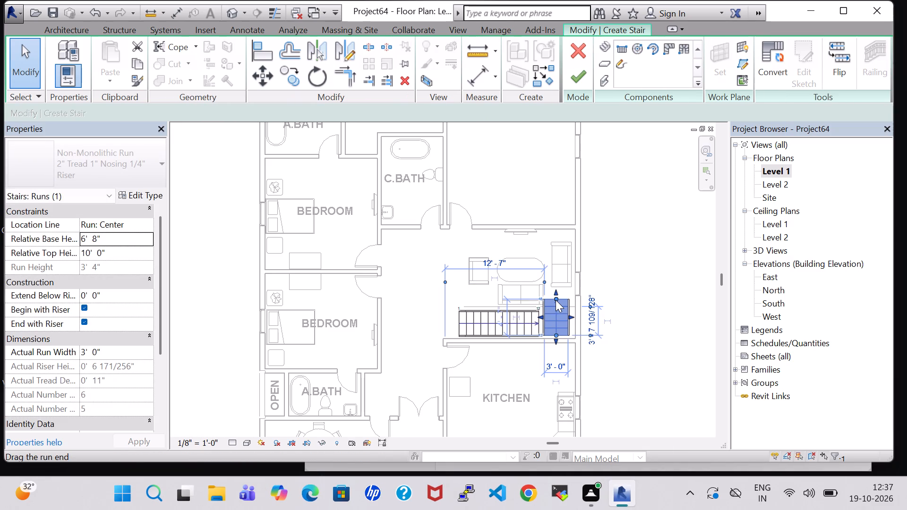
key("Right")
left_click(656, 294)
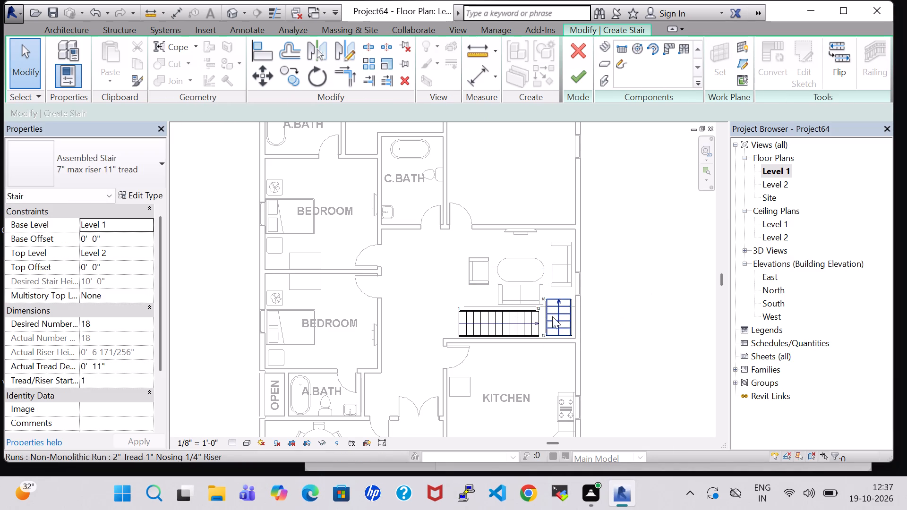
Nudge the 12-riser run towards the window wall until it meets the short run, and finish the stair.
left_click(539, 320)
key("Right")
key("Right")
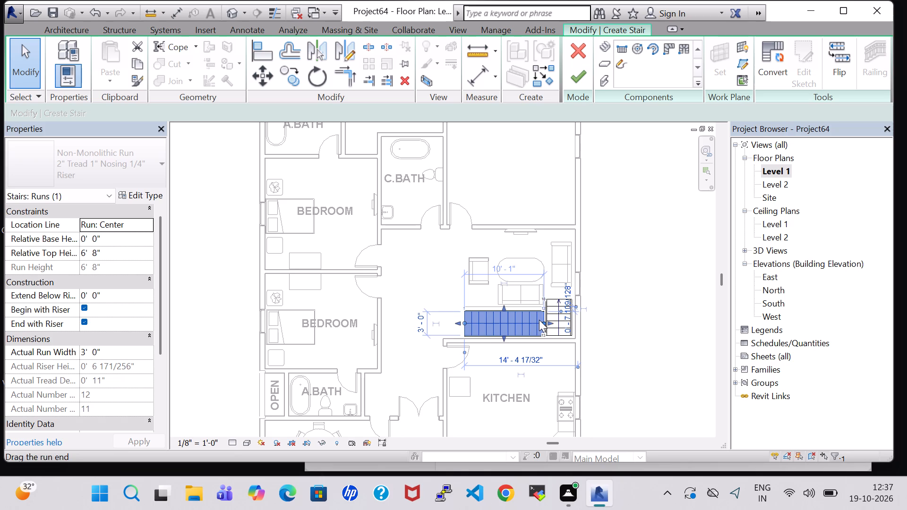
key("Right")
key("Right")
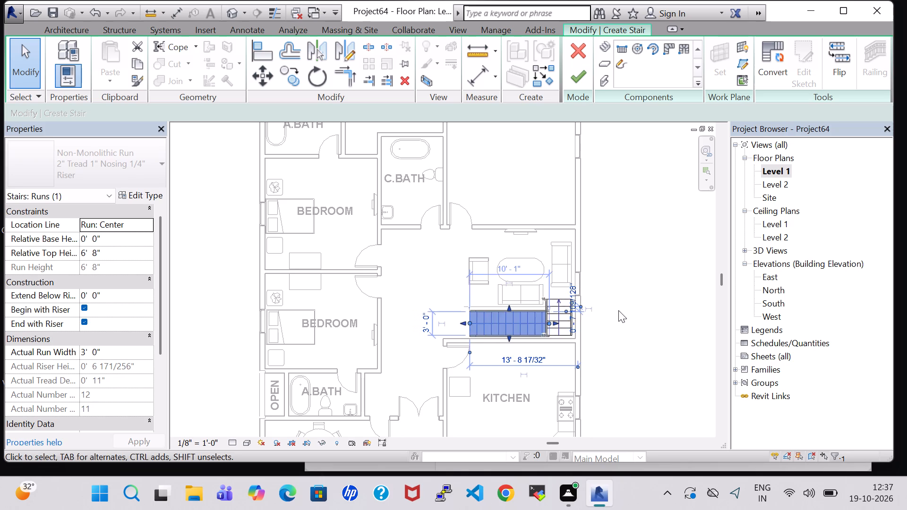
left_click(618, 310)
left_click(573, 67)
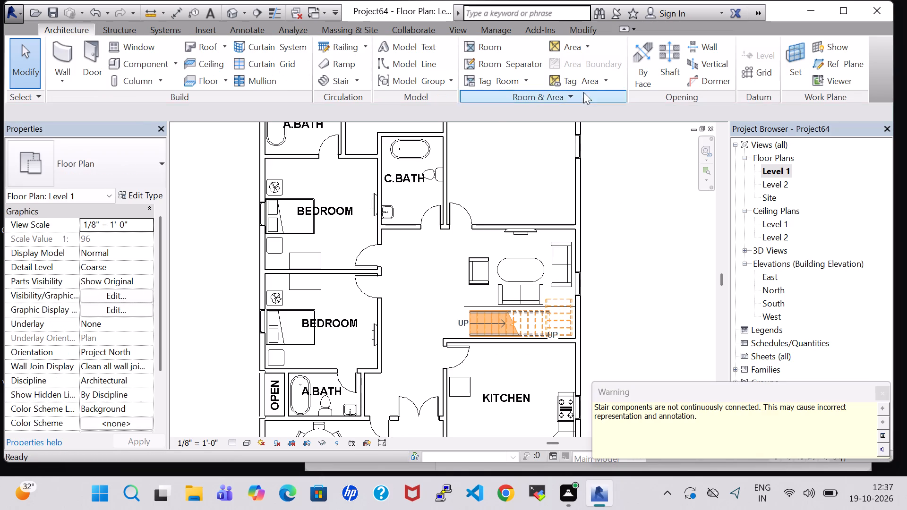
In the 3D view, nudge the whole stair slightly away from the kitchen wall towards the living area.
left_click(232, 10)
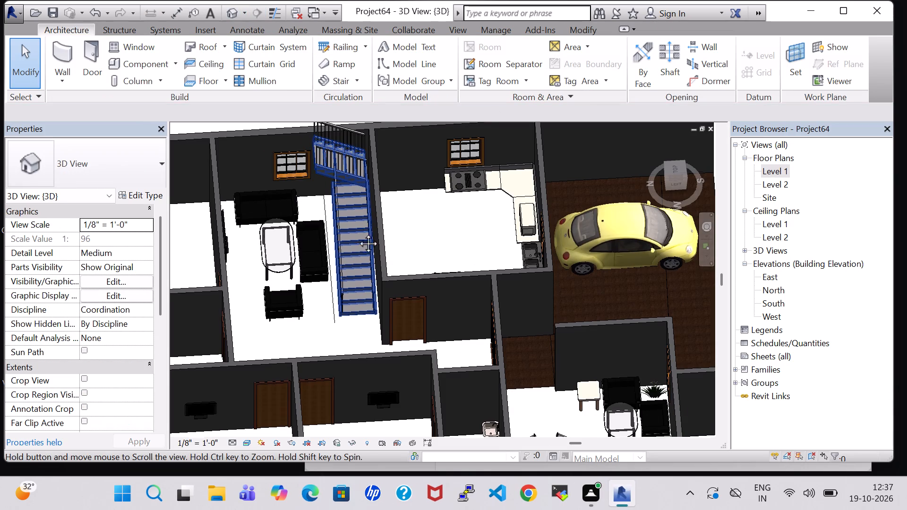
middle_click_drag(351, 177, 344, 116)
middle_click_drag(345, 157, 503, 189, "shift")
scroll(503, 189, "up", 1)
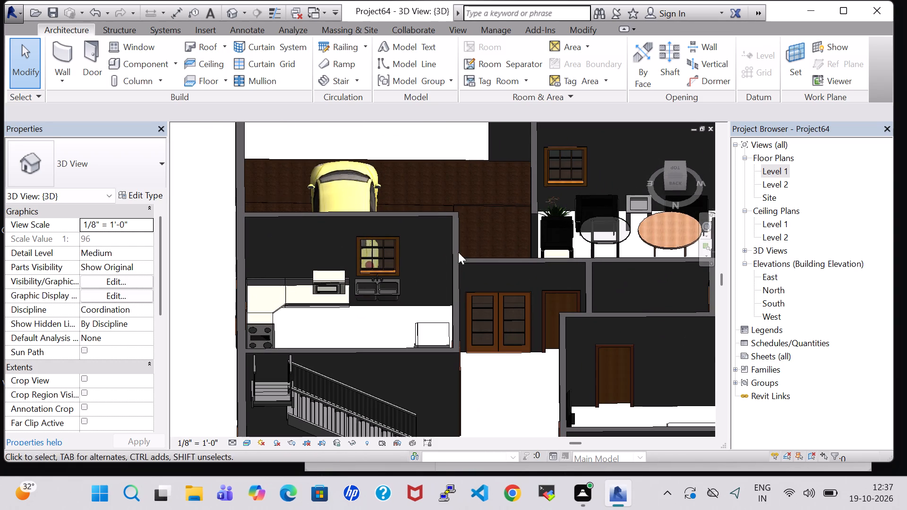
middle_click_drag(354, 354, 396, 211)
left_click(311, 249)
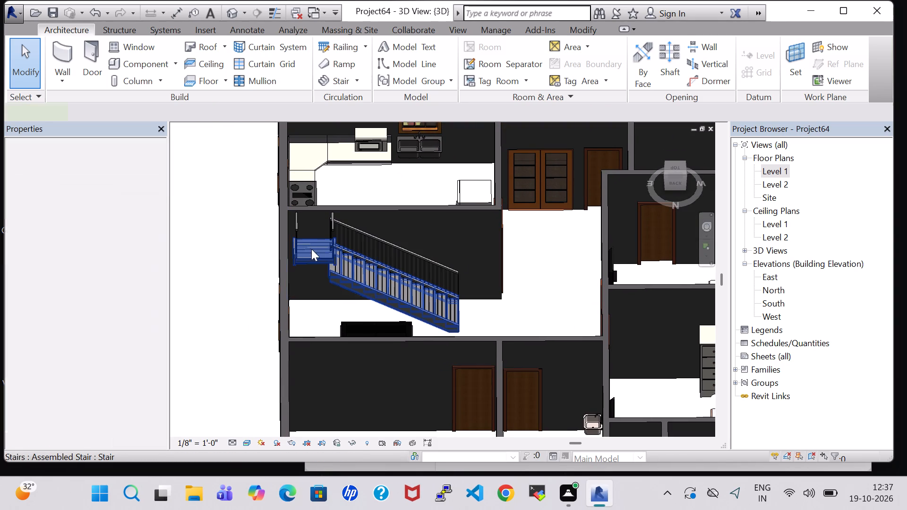
key("Down")
key("Down")
left_click(378, 295)
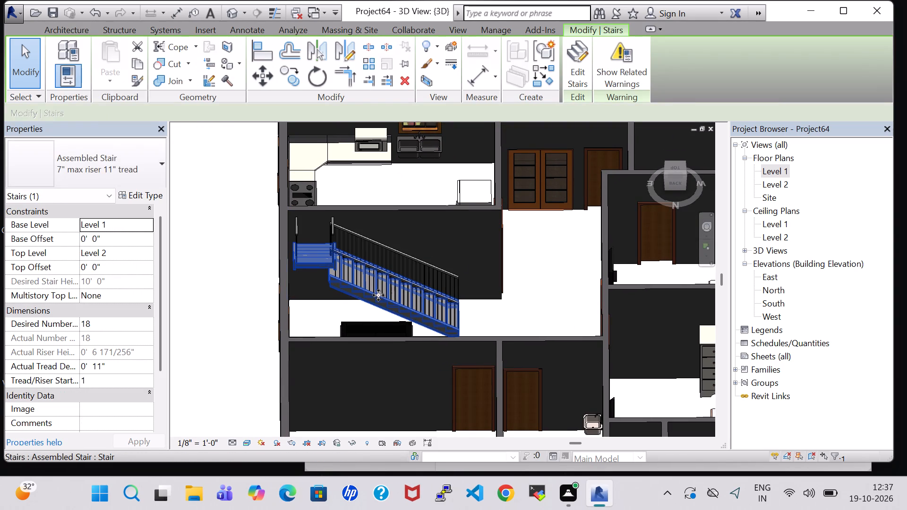
left_click(388, 301)
left_click(494, 301)
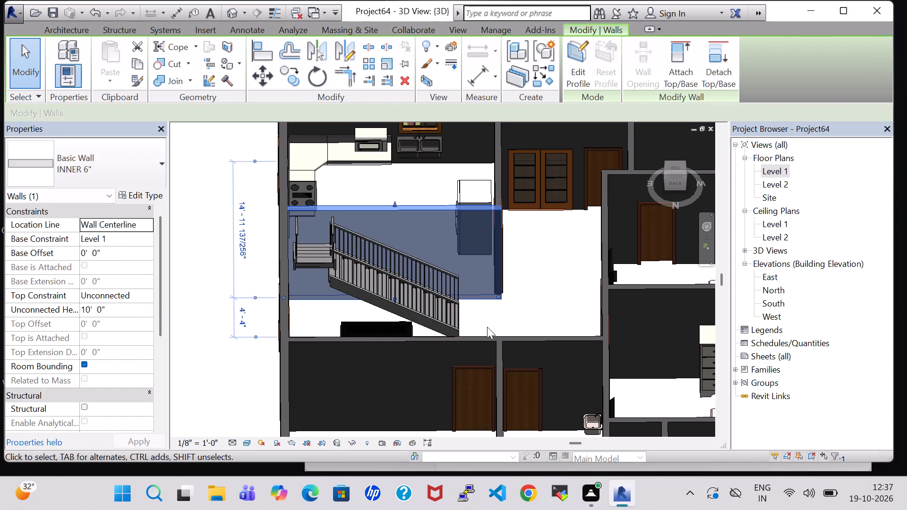
left_click(487, 327)
left_click(442, 312)
left_click(495, 307)
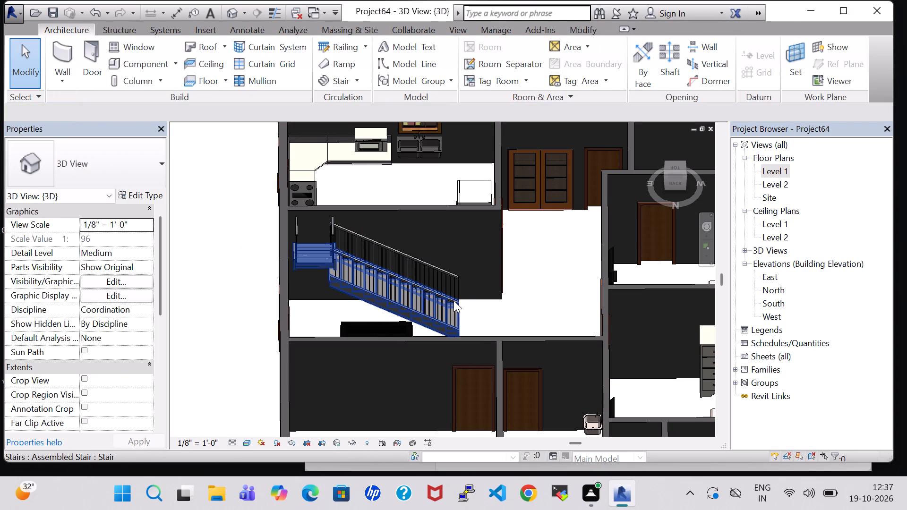
Nudge the long run's living-side railing and the whole stair away from the window wall.
left_click(453, 300)
key("Right")
key("Right")
key("Right")
key("Right")
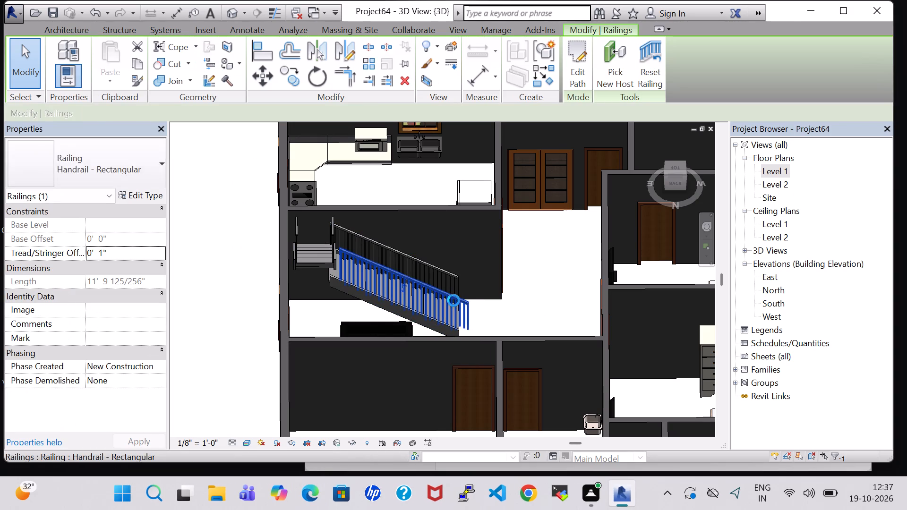
key("Right")
key("Right")
left_click(338, 283)
key("Right")
key("Right")
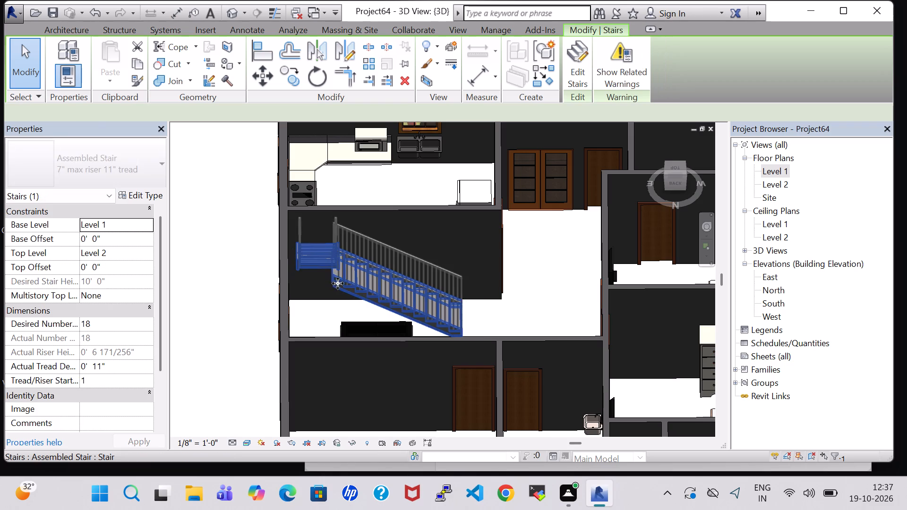
key("Right")
Reopen the stair for editing and nudge the 12-riser run away from the upper run and window wall.
left_click(587, 75)
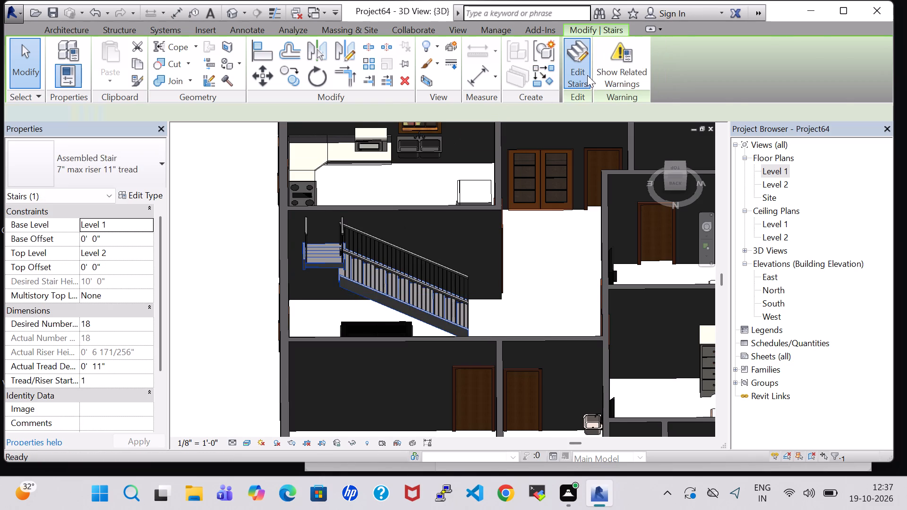
left_click(359, 264)
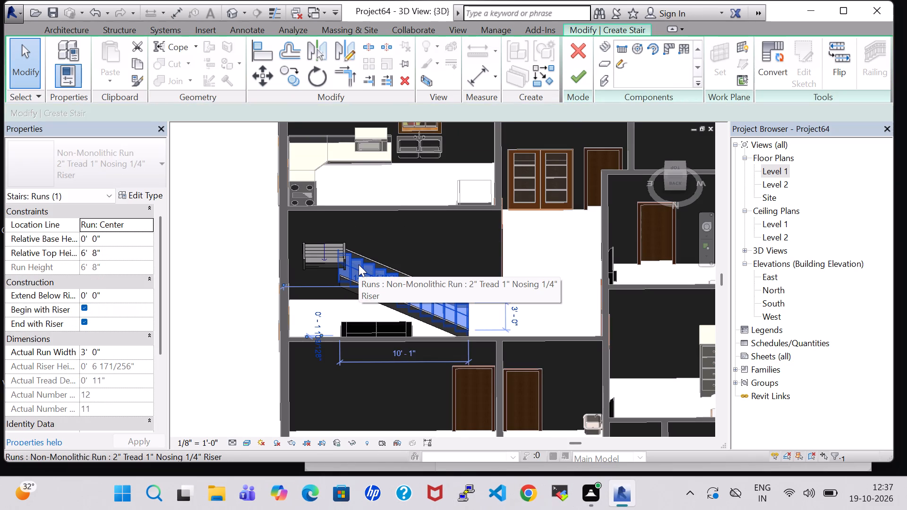
key("Right")
key("Right")
key("Right")
key("Right")
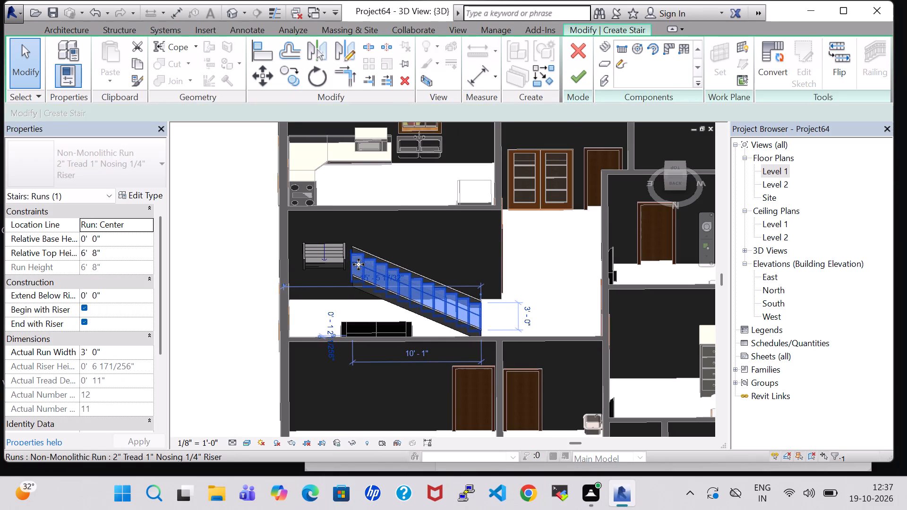
key("Right")
Nudge the 6-riser upper run away from the kitchen wall towards the living area.
left_click(313, 260)
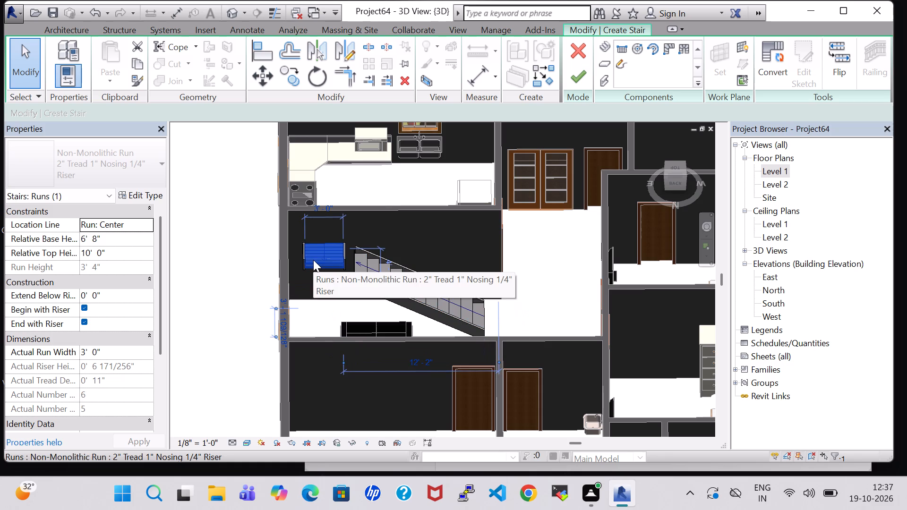
key("Down")
key("Down")
key("Down")
key("Down")
key("Down")
key("Down")
key("Down")
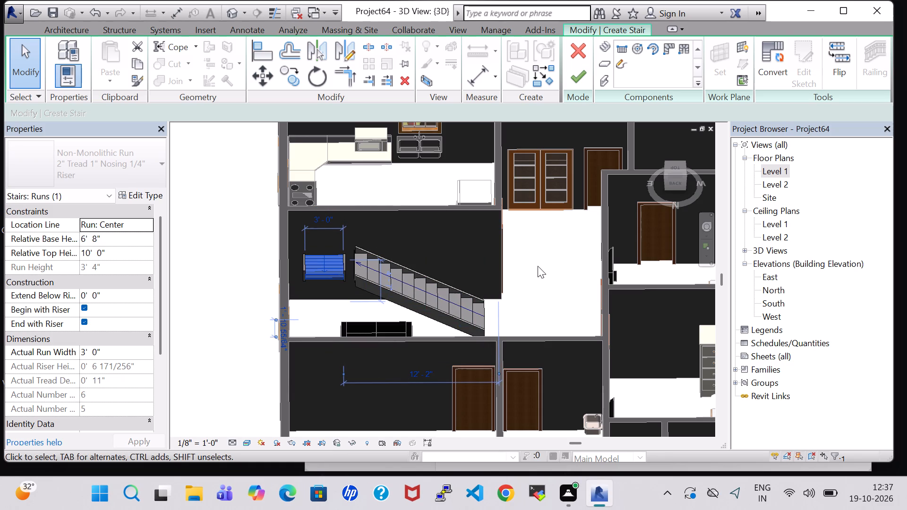
Nudge the 12-riser run back towards the window wall to meet the upper run's edge.
left_click(392, 290)
left_click(400, 275)
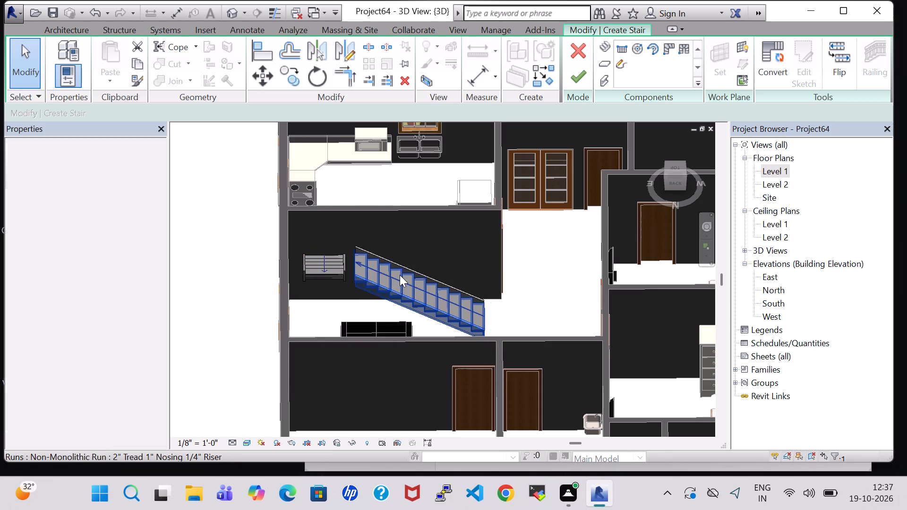
key("Left")
key("Left")
key("Left")
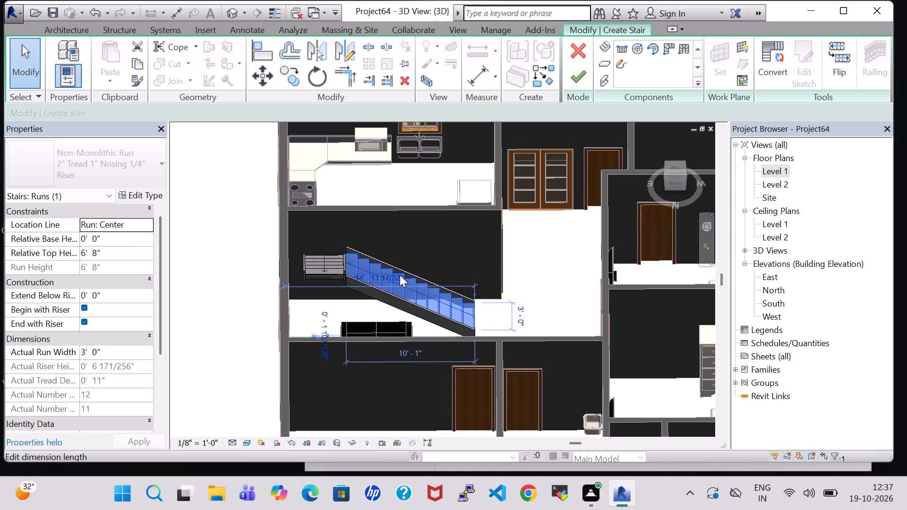
left_click(533, 268)
Nudge the 6-riser upper run further into the living area, past the side of the 12-riser run.
middle_click_drag(531, 247, 530, 247, "shift")
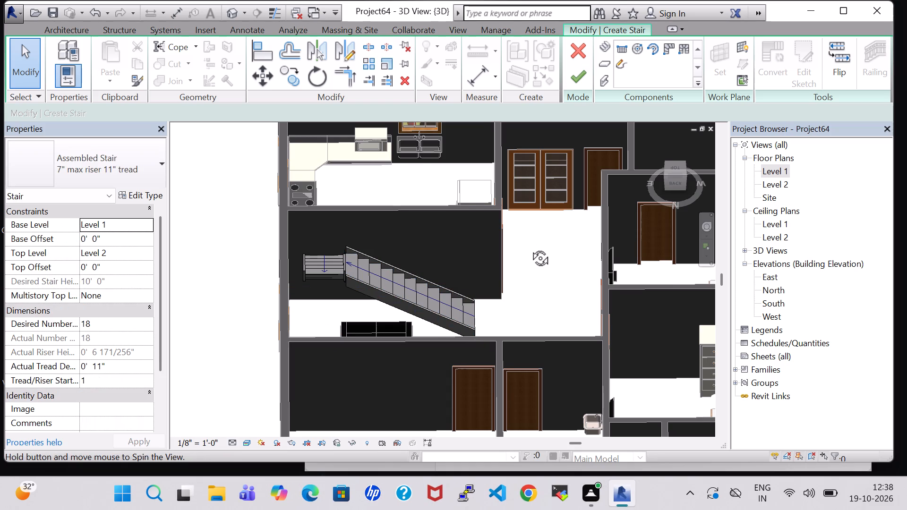
middle_click_drag(530, 247, 482, 260, "shift")
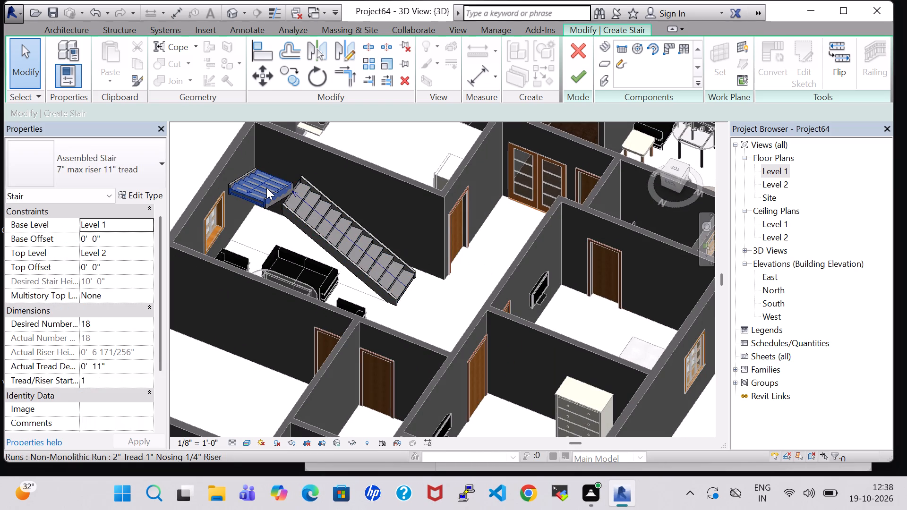
left_click(266, 187)
key("Down")
key("Down")
key("Down")
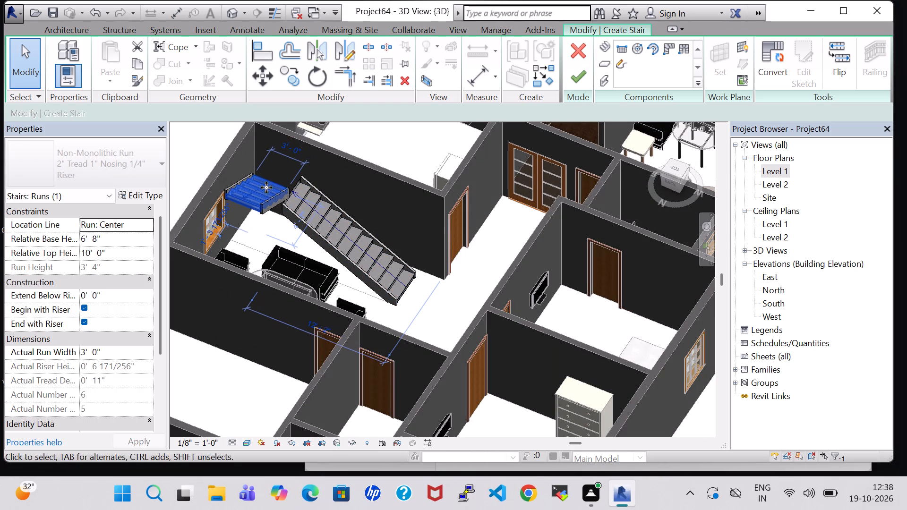
key("Down")
key("Down")
key("Down")
key("Down")
key("Down")
key("Down")
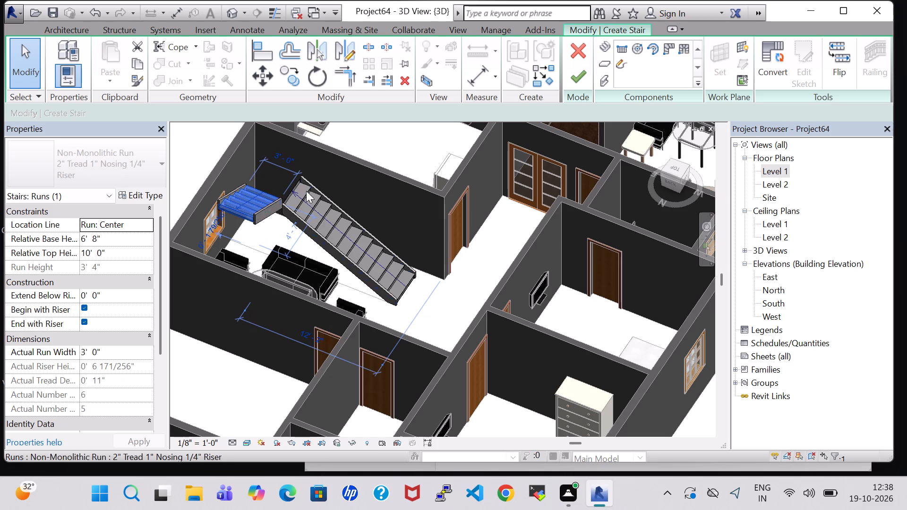
Finish the stair edit and inspect how the two runs meet in 3D.
middle_click_drag(488, 247, 369, 254)
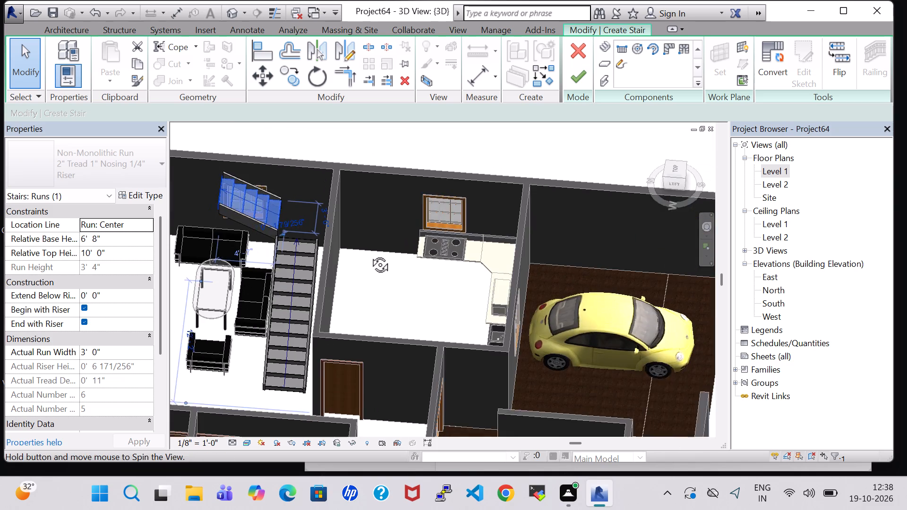
middle_click_drag(369, 254, 359, 258)
left_click(444, 149)
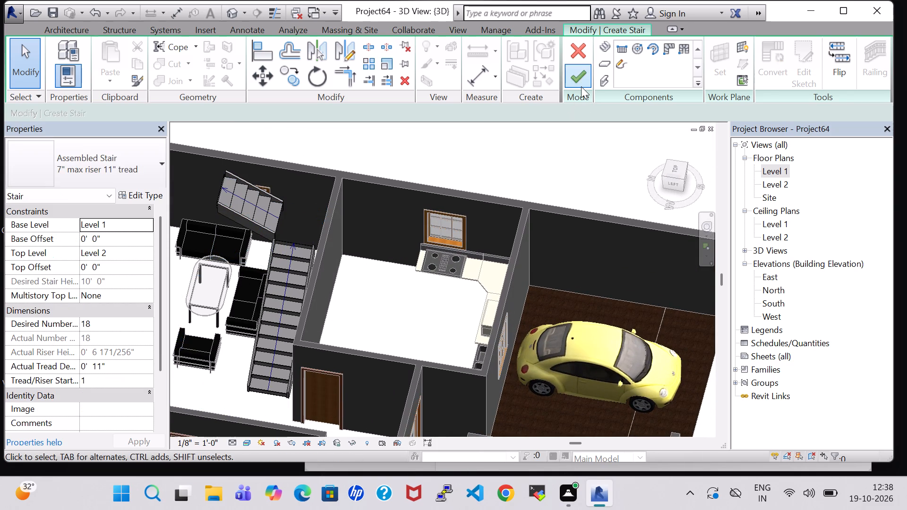
left_click(581, 86)
middle_click_drag(390, 143, 391, 228)
middle_click_drag(362, 235, 377, 105, "shift")
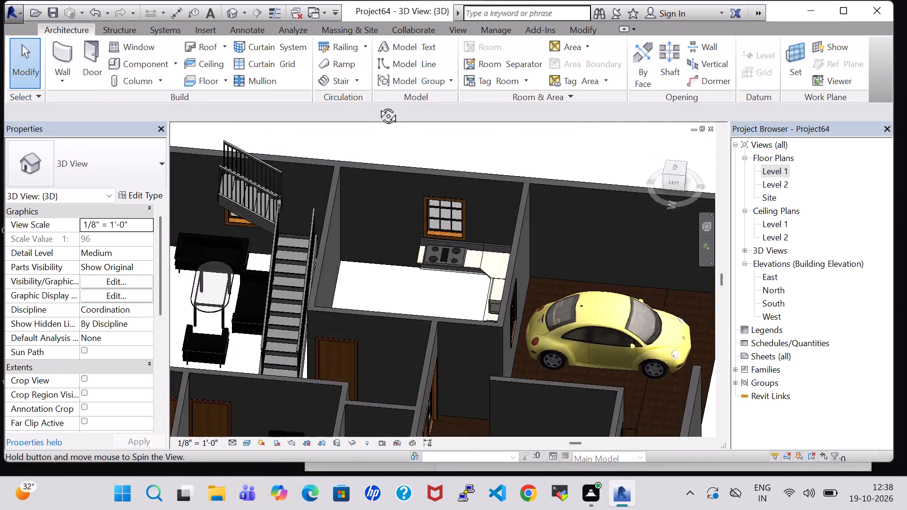
middle_click_drag(377, 105, 379, 103, "shift")
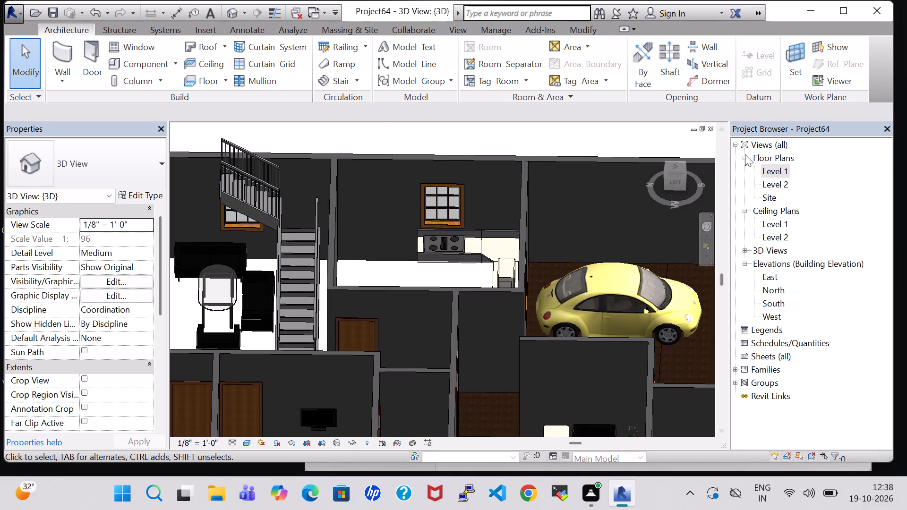
On the Level 1 plan, reopen the stair, extend the upper run's lower end towards the kitchen wall alongside the 12-riser run, and finish.
double_click(764, 170)
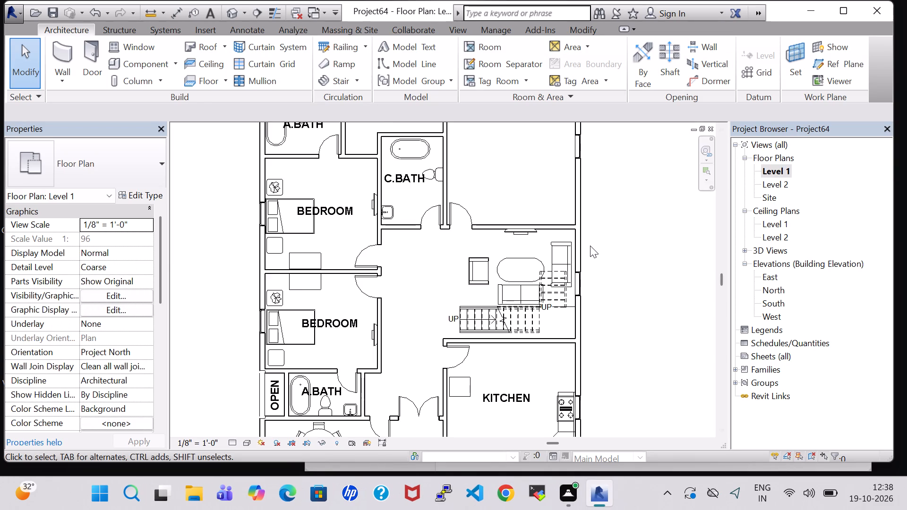
left_click(553, 307)
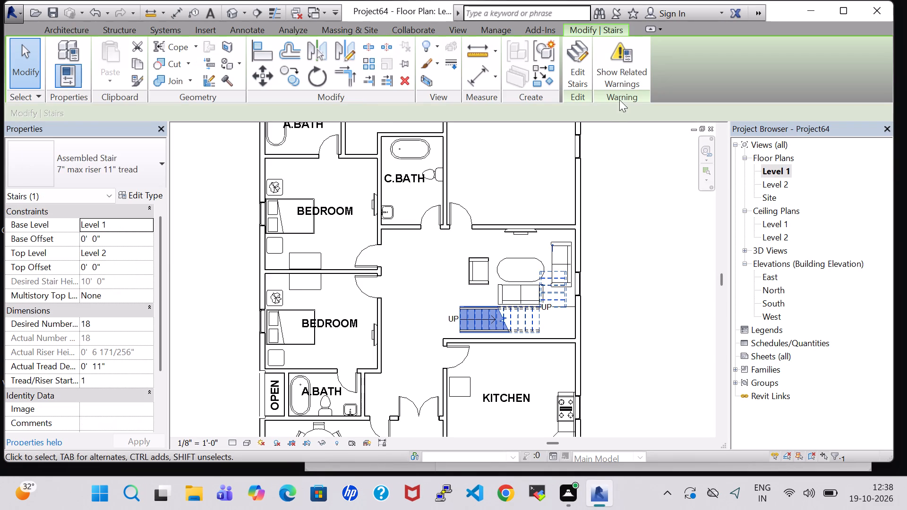
left_click(575, 77)
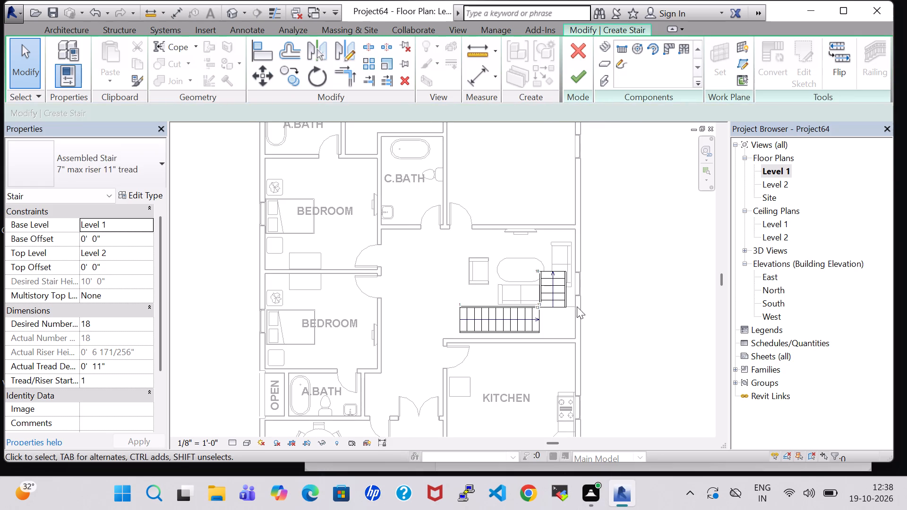
left_click(560, 306)
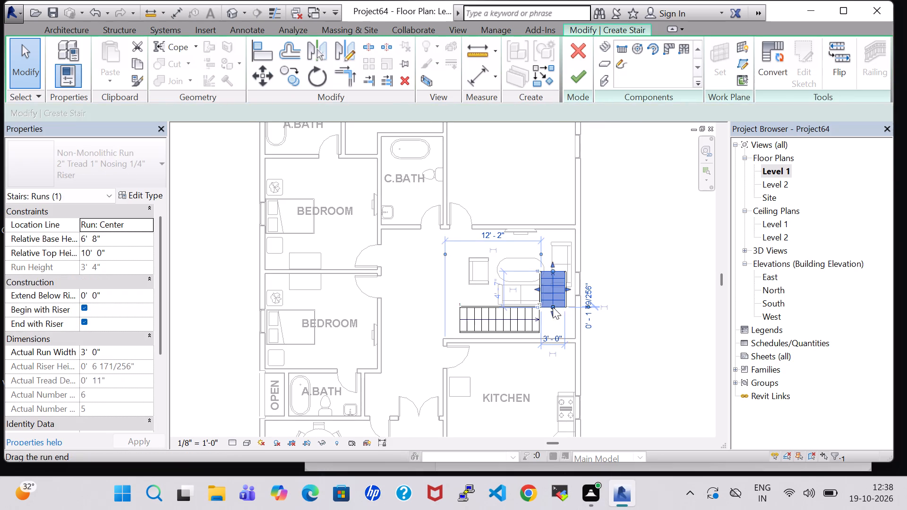
left_click_drag(553, 307, 555, 330)
left_click(582, 72)
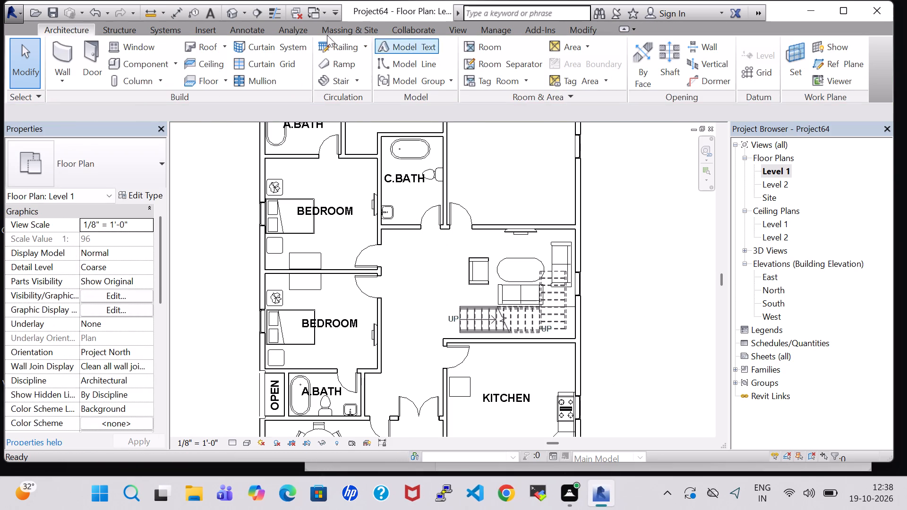
In 3D, edit the upper run's inner railing path, shortening it to 4' 5" so it stops at the lower run's side, and finish.
left_click(227, 9)
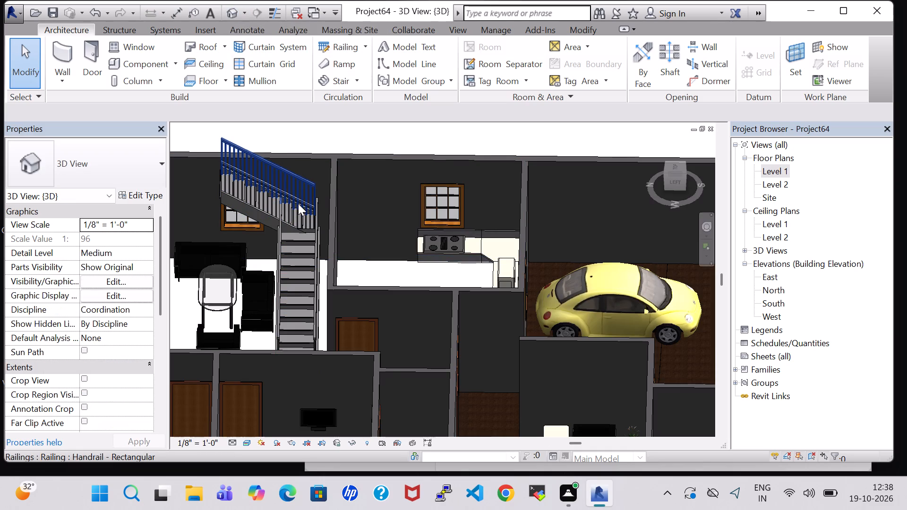
scroll(298, 207, "up", 9)
left_click(300, 241)
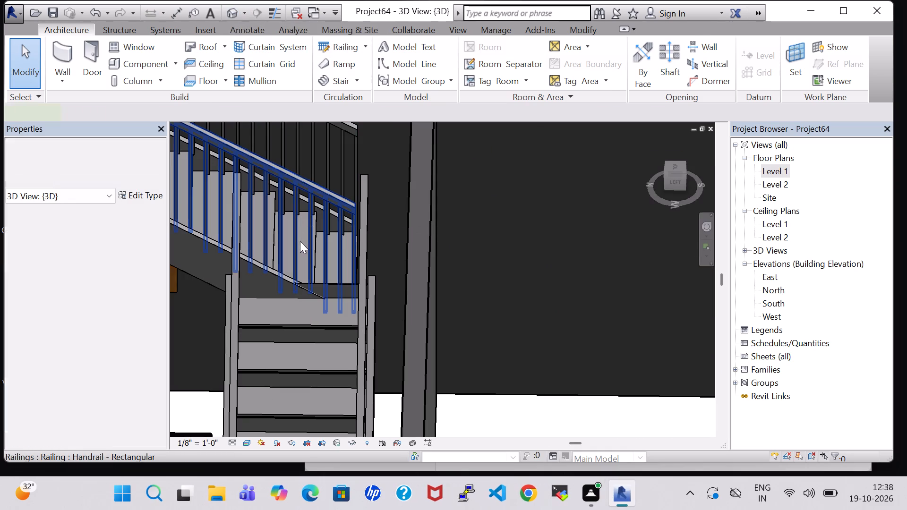
left_click(577, 65)
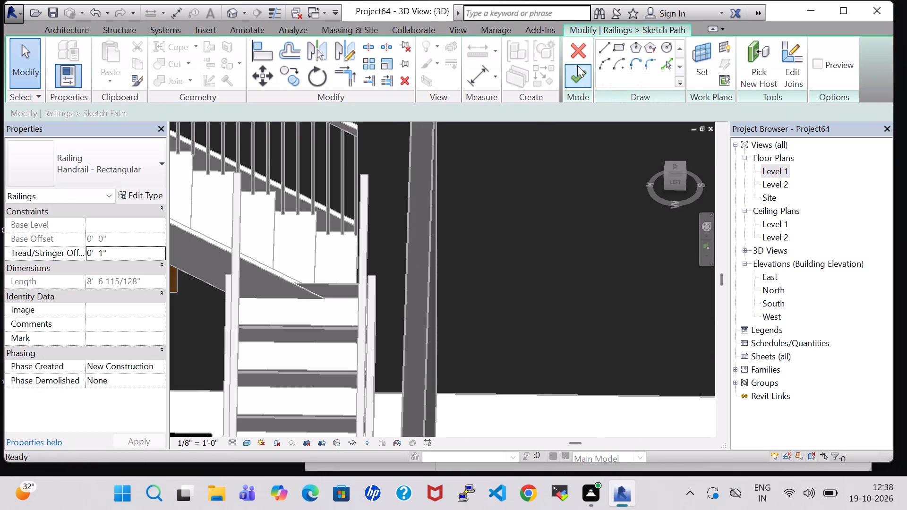
scroll(382, 246, "down", 5)
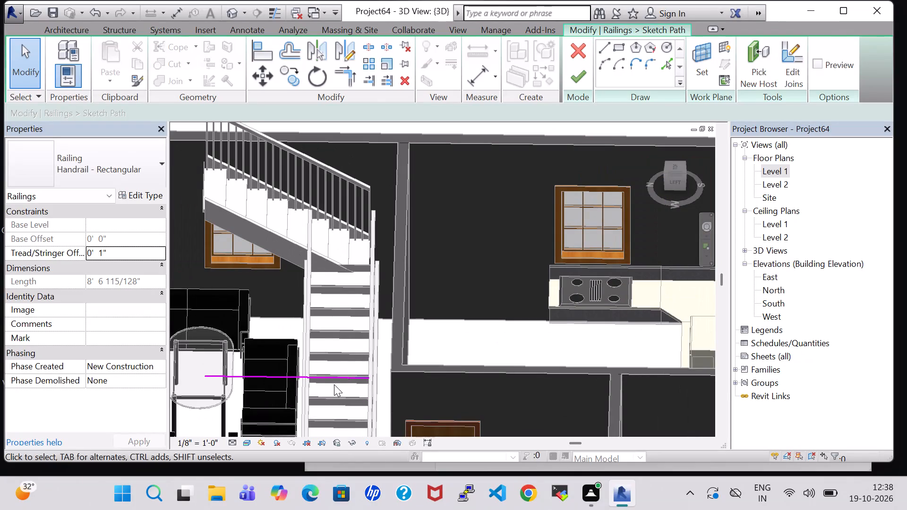
left_click(362, 377)
left_click_drag(368, 376, 308, 377)
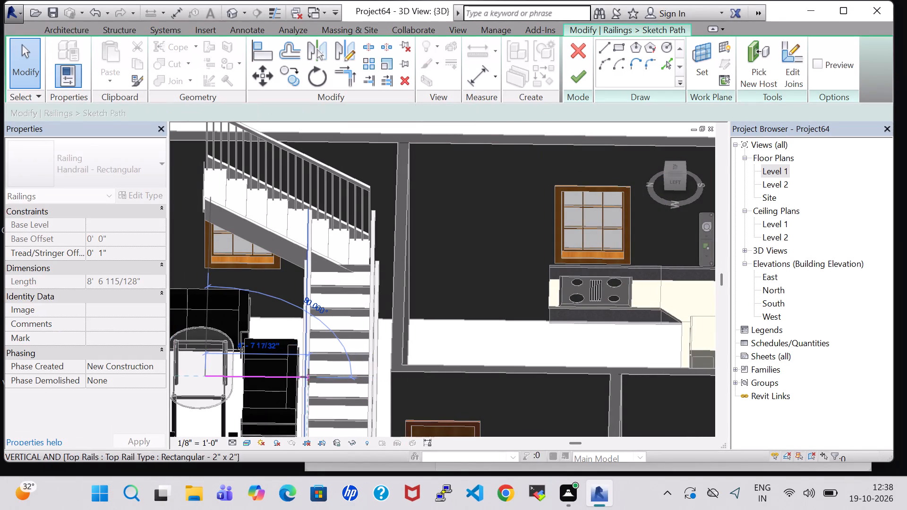
left_click_drag(308, 377, 304, 377)
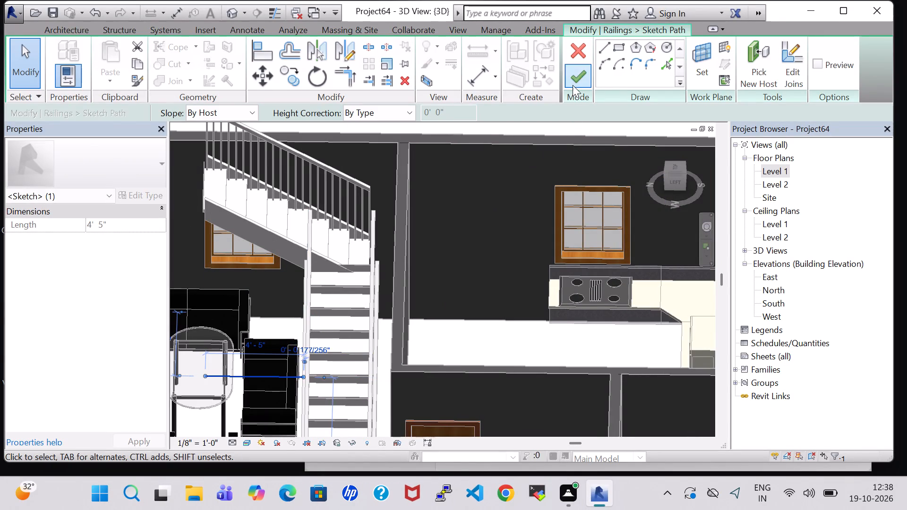
left_click(573, 83)
left_click(457, 238)
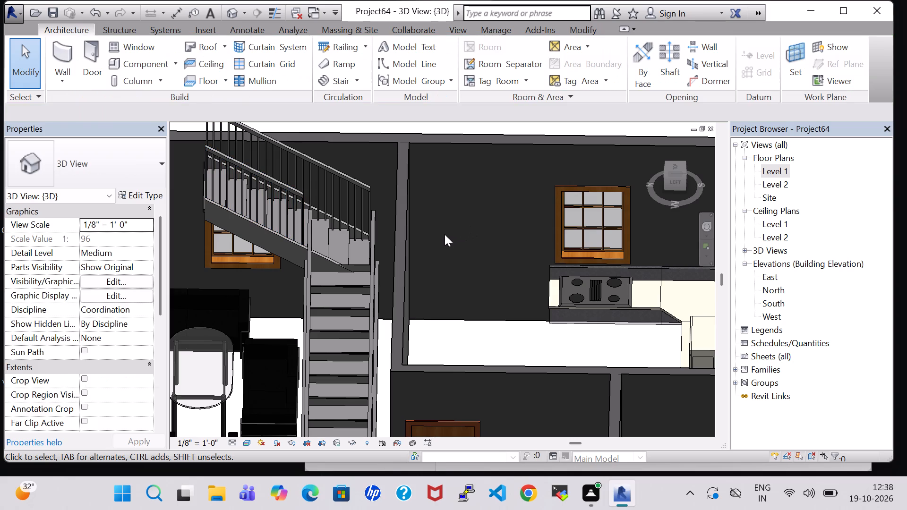
Nudge the whole stair three increments away from the kitchen wall, towards the sofas.
middle_click_drag(448, 204, 459, 270)
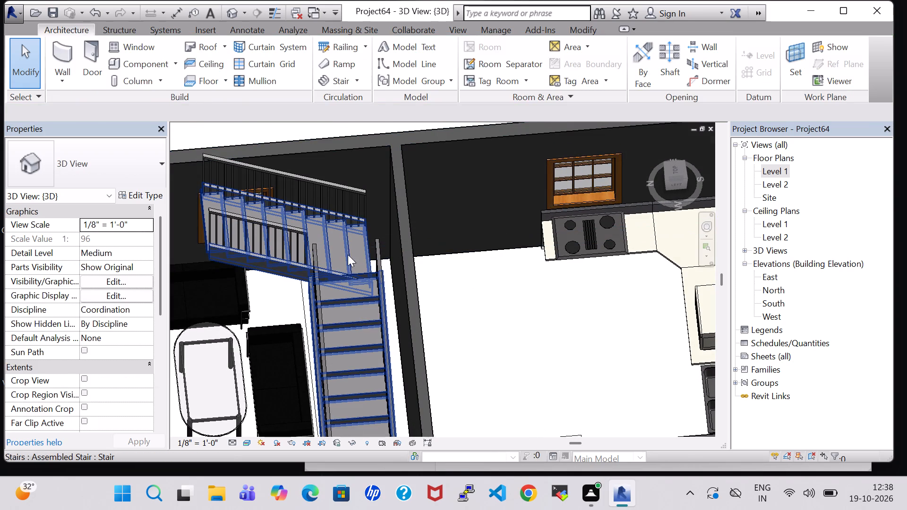
left_click(348, 266)
key("Left")
key("Left")
key("Left")
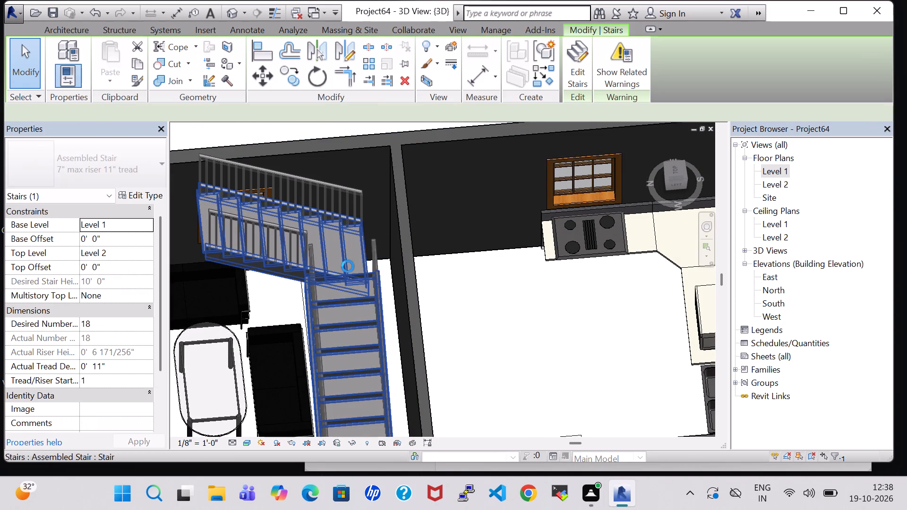
Edit the stair, nudge the upper run towards the kitchen wall to overlap the full width of the lower run, and finish.
left_click(577, 70)
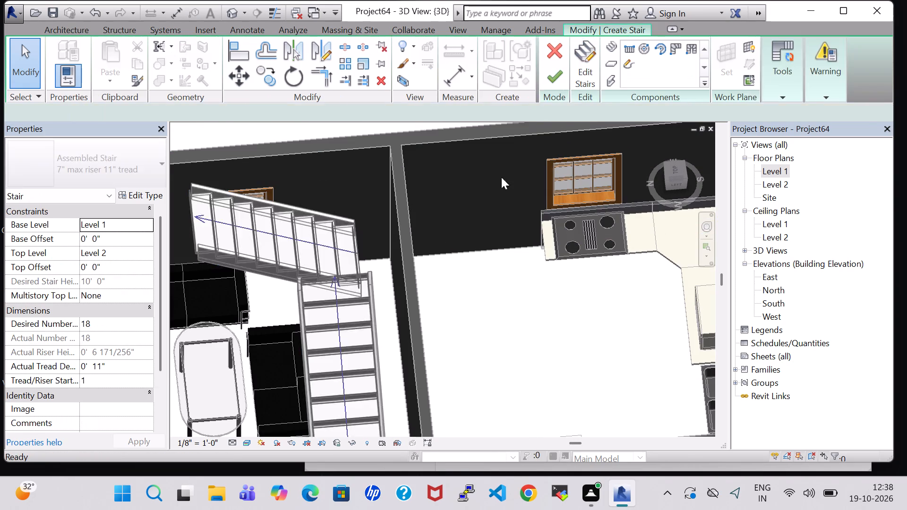
left_click(342, 233)
left_click(335, 246)
key("Left")
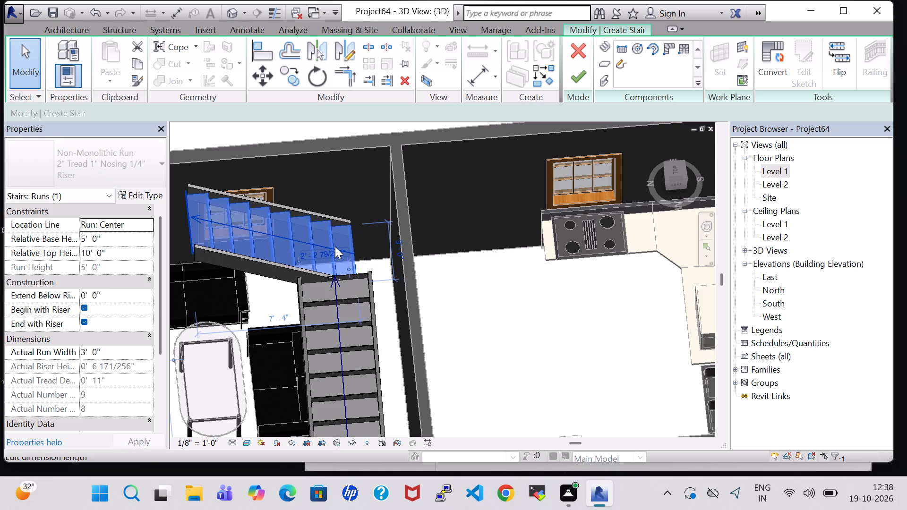
key("Left")
key("Right")
key("Right")
key("Right")
key("Right")
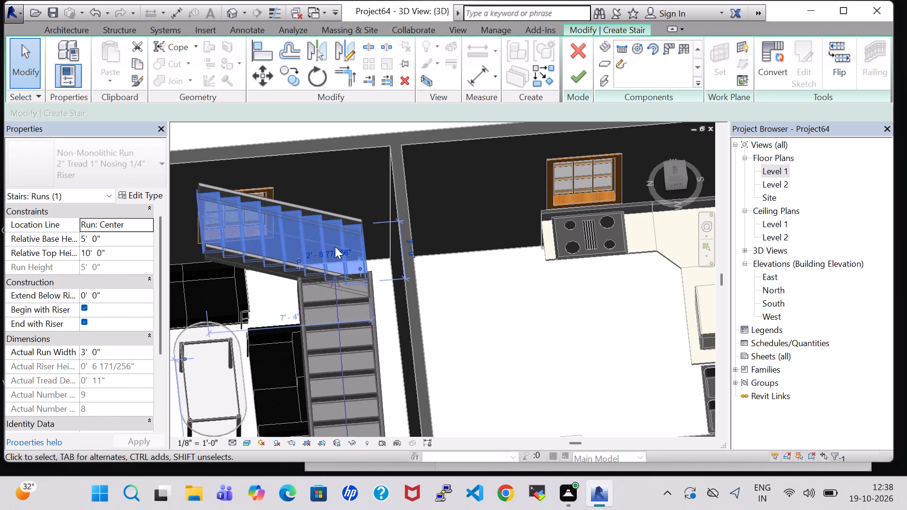
key("Right")
left_click(488, 298)
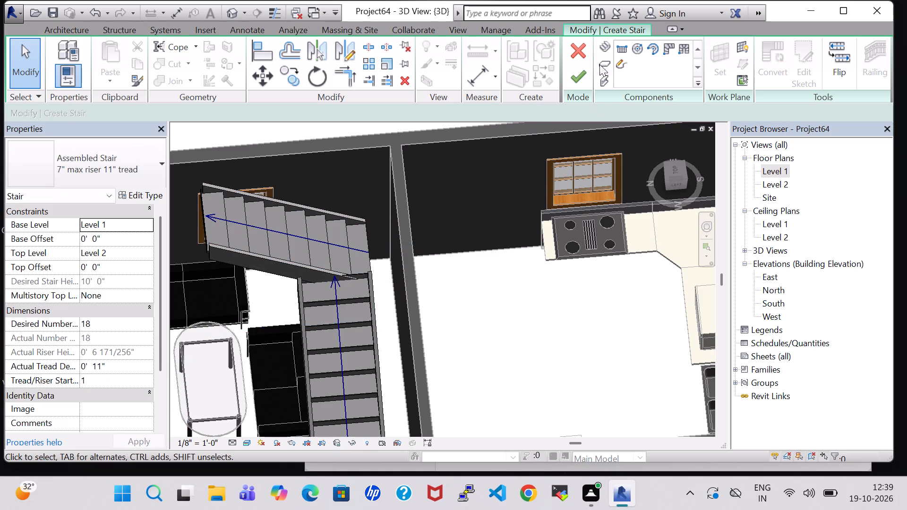
left_click(577, 76)
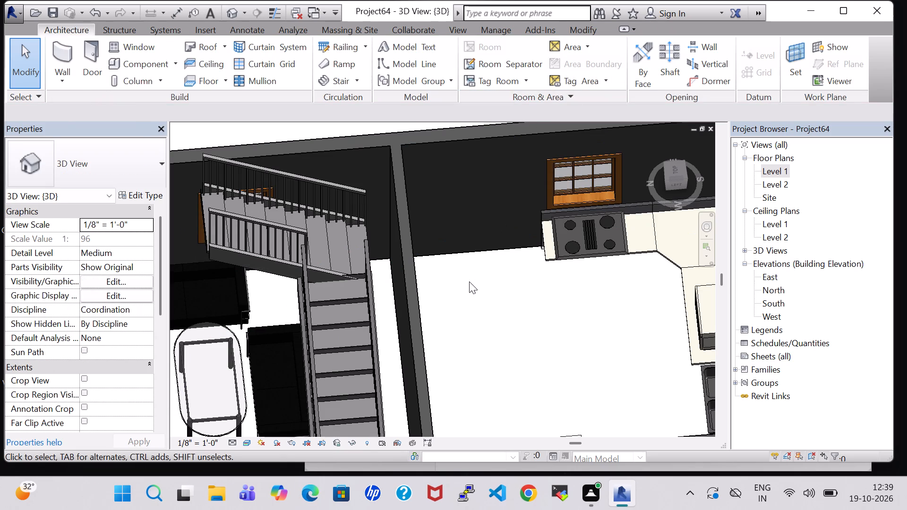
Nudge the whole stair six increments towards the kitchen wall and check its fit beside the wall and sofas.
middle_click_drag(469, 284, 472, 223)
scroll(472, 239, "up", 1)
middle_click_drag(472, 239, 462, 144)
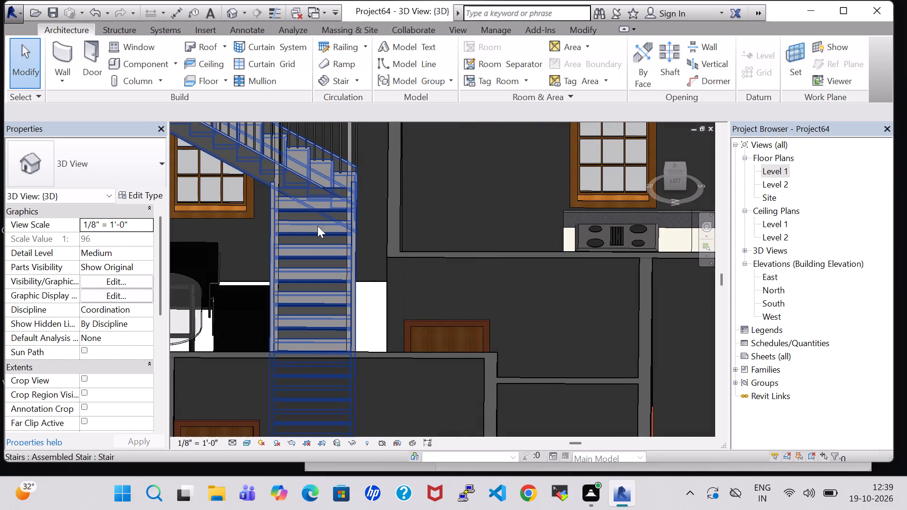
scroll(249, 171, "up", 2)
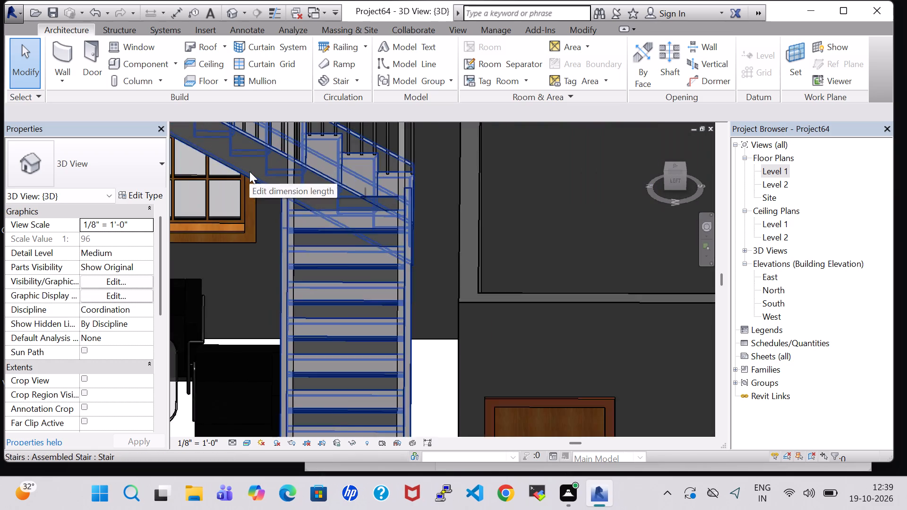
scroll(249, 171, "up", 2)
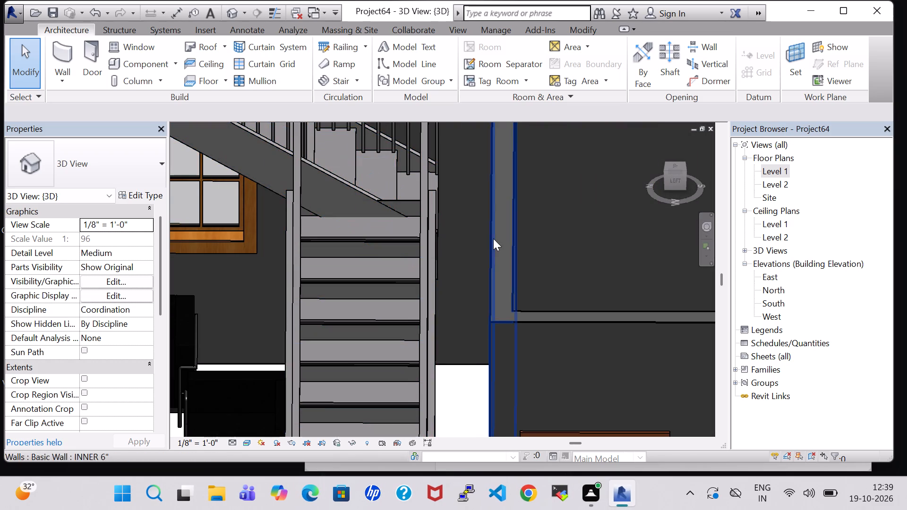
left_click(482, 204)
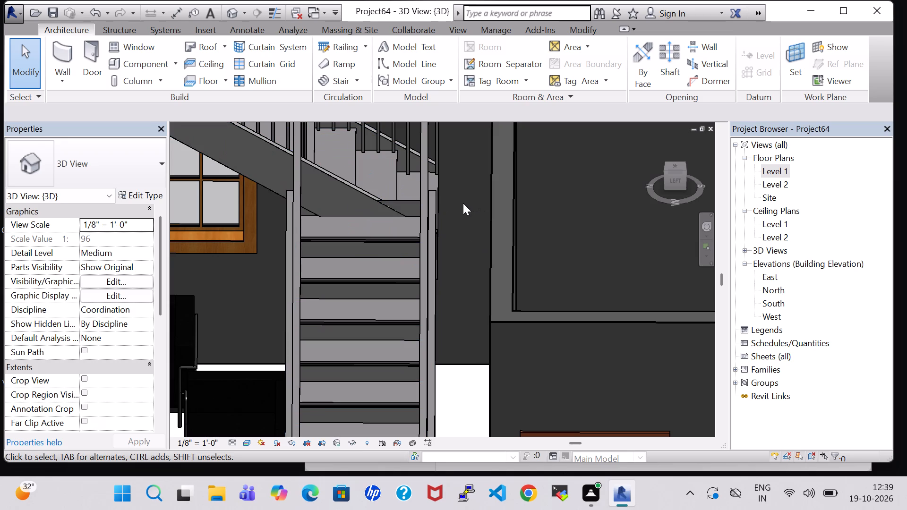
scroll(463, 180, "down", 7)
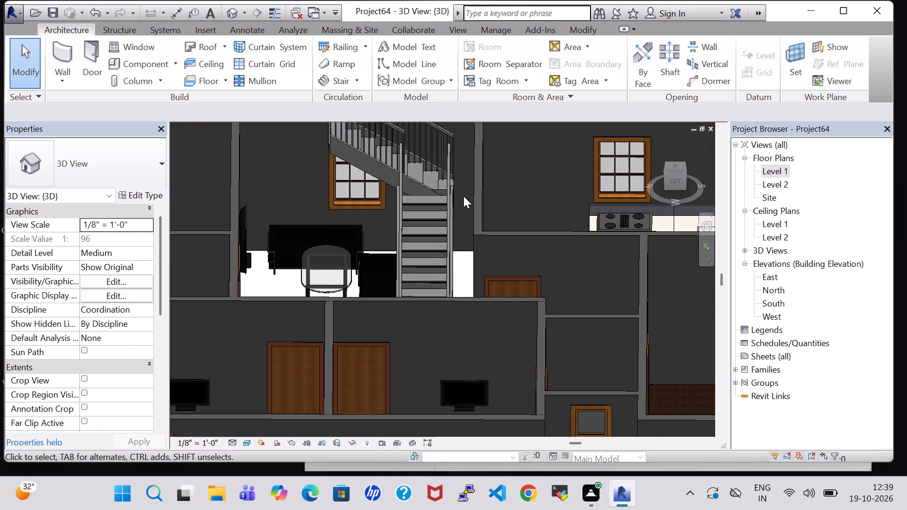
left_click(433, 170)
key("Right")
key("Right")
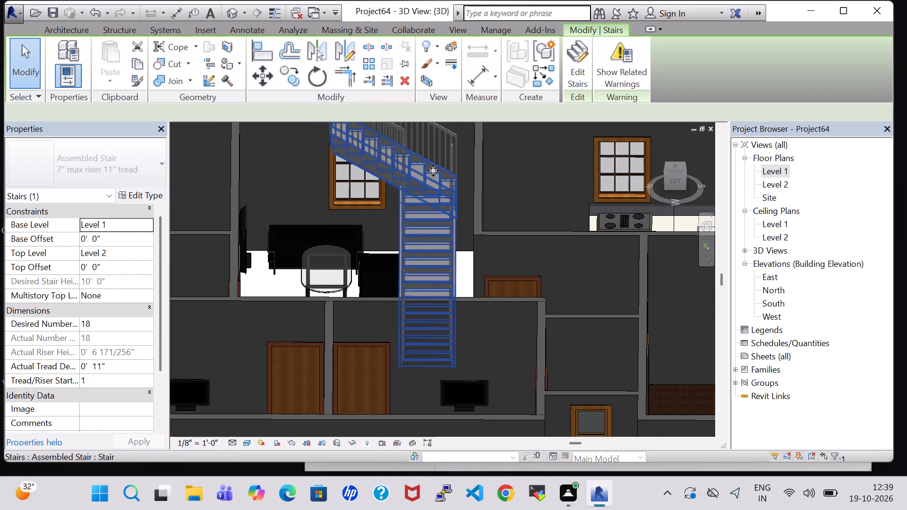
key("Right")
key("Right")
key("Right")
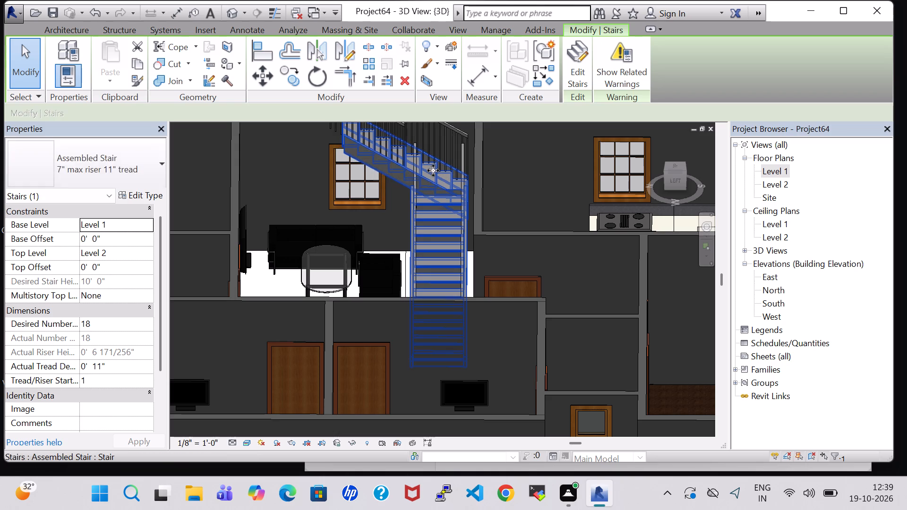
key("Right")
left_click(540, 184)
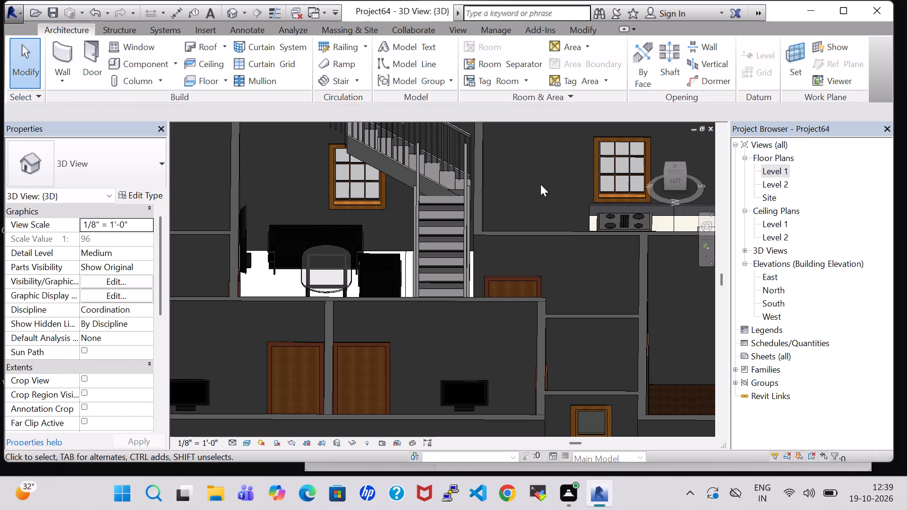
middle_click_drag(540, 190, 579, 204, "shift")
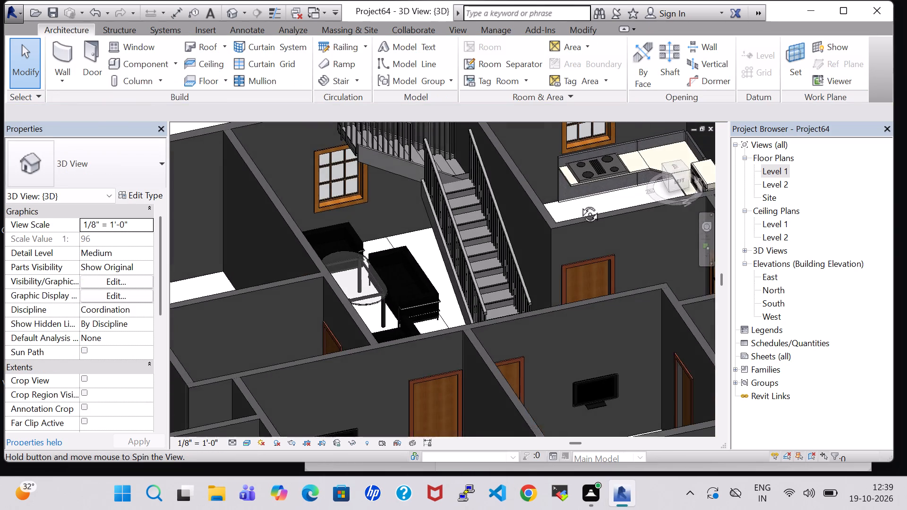
middle_click_drag(579, 204, 531, 268, "shift")
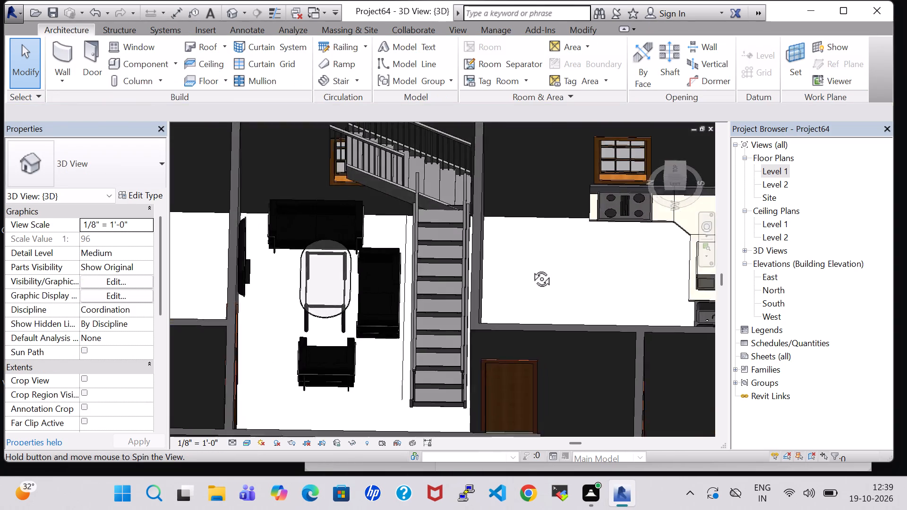
middle_click_drag(531, 268, 513, 157, "shift")
On the Level 1 plan, place another RPC Tropical Agave - 1.5' plant at the living area's oval table, matching the bedroom plant.
double_click(782, 168)
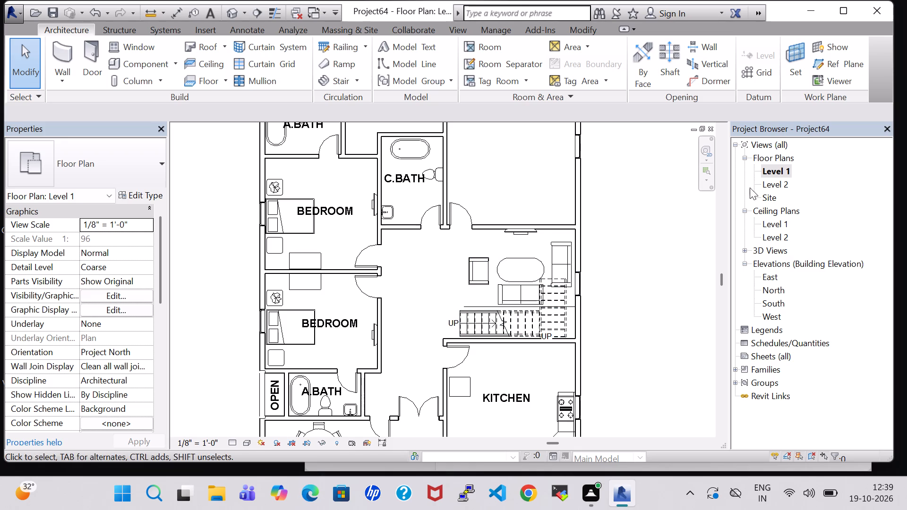
left_click(275, 185)
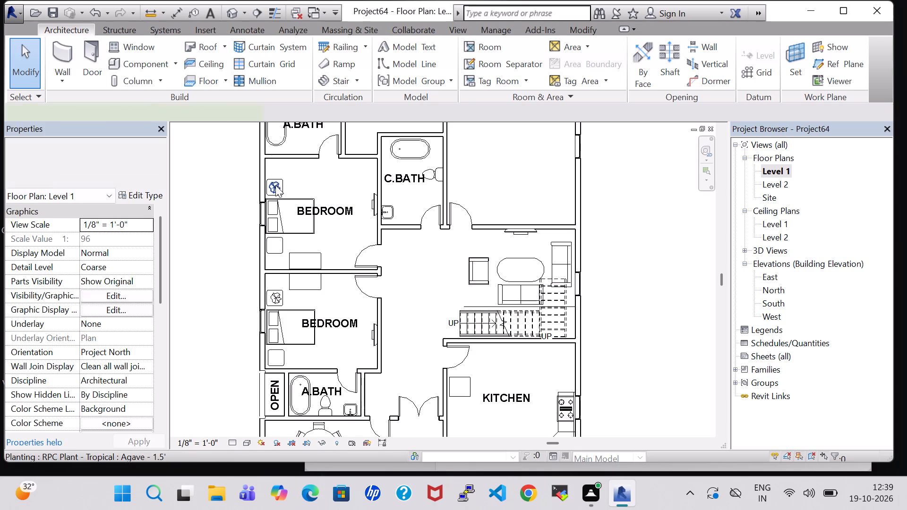
right_click(275, 185)
left_click(343, 255)
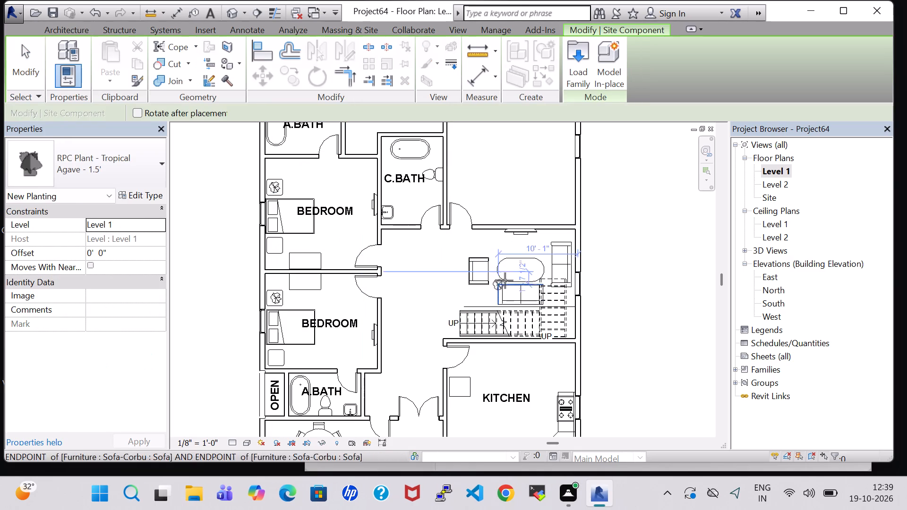
left_click(519, 257)
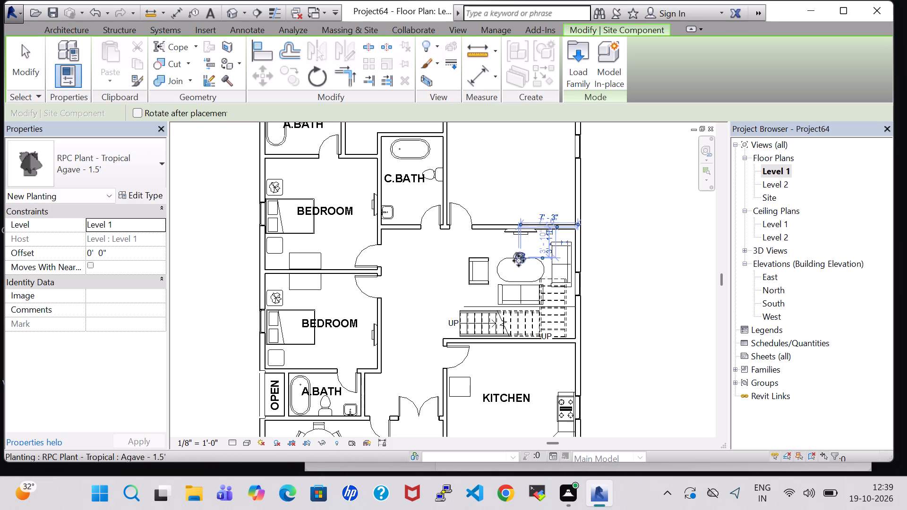
key("Escape")
key("Escape")
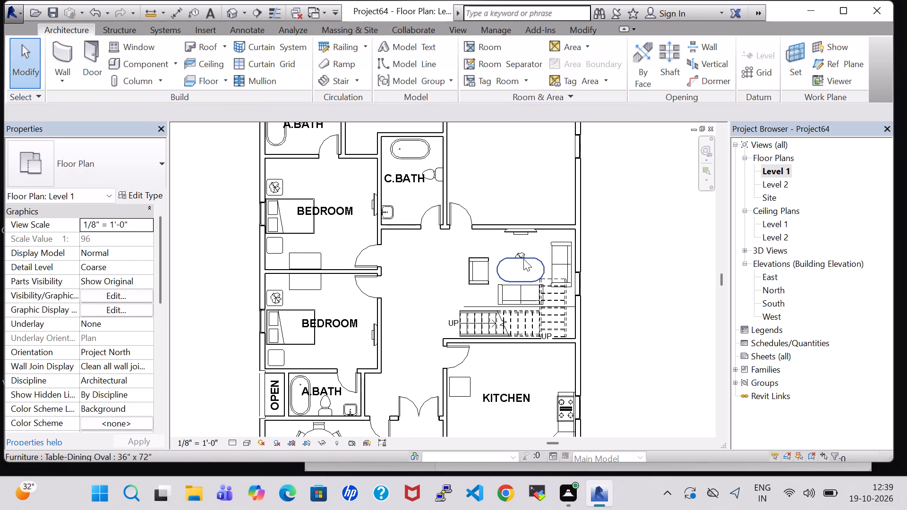
Review the type properties of the living area's oval table, including materials and dimensions, and close them without changes.
left_click(523, 259)
left_click(135, 192)
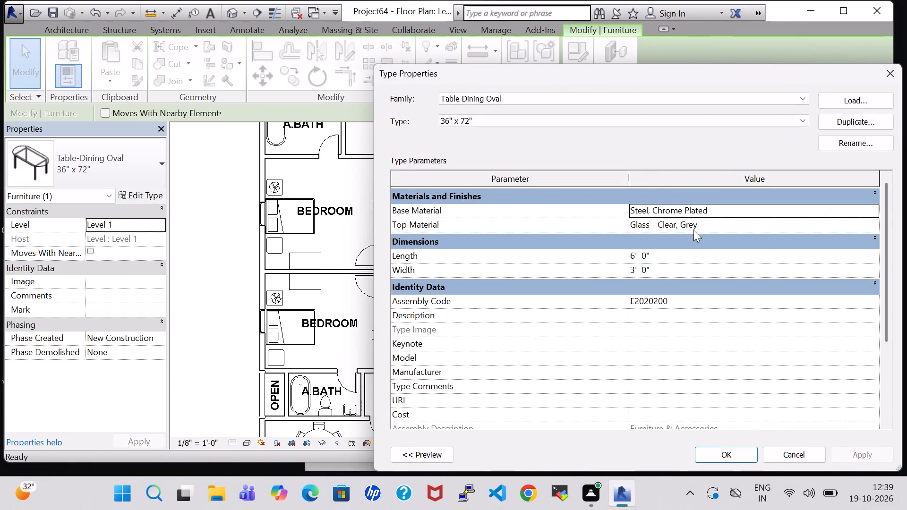
scroll(693, 230, "down", 2)
scroll(688, 237, "up", 3)
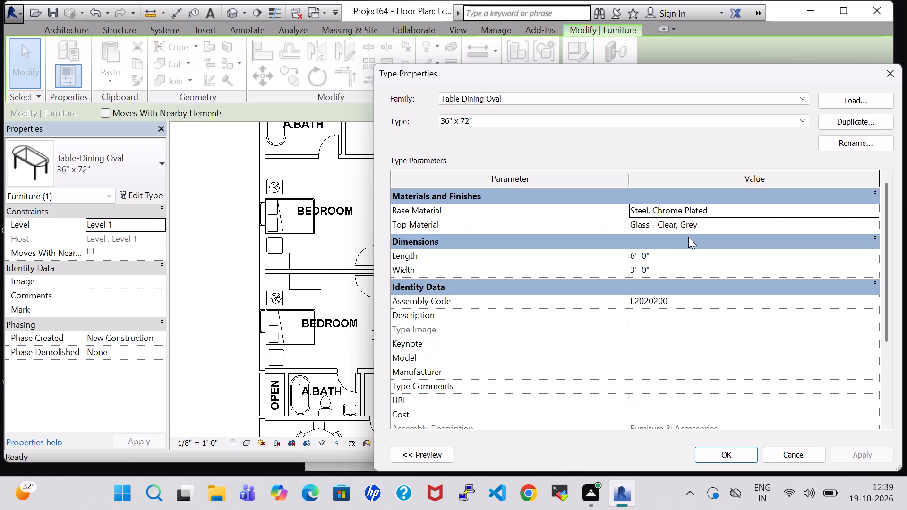
scroll(688, 237, "down", 3)
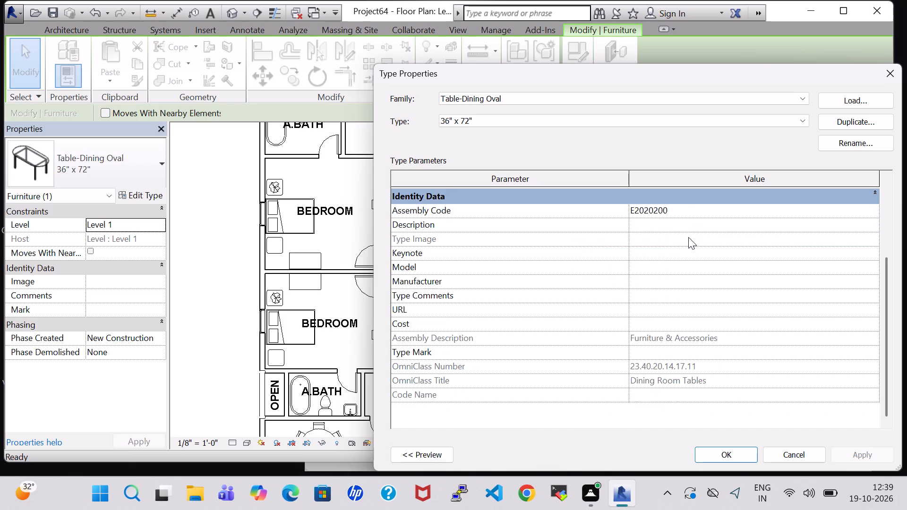
scroll(688, 237, "down", 6)
scroll(687, 235, "up", 7)
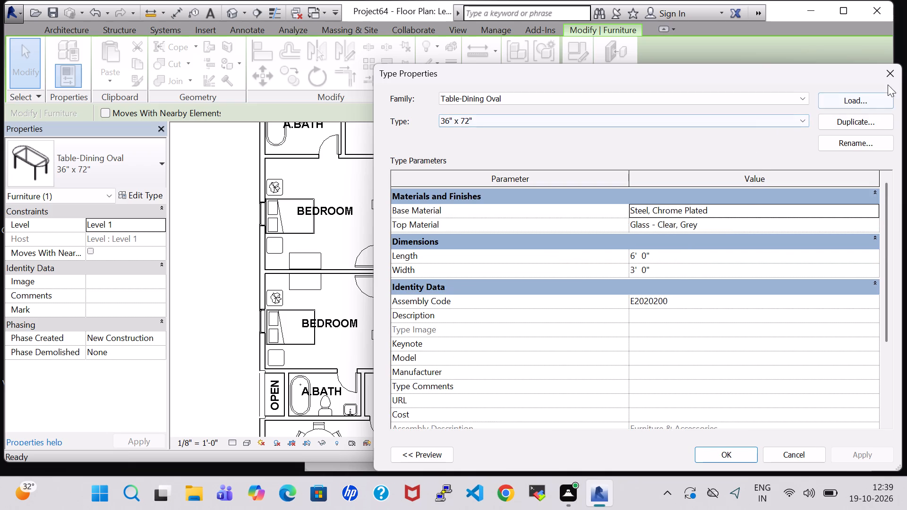
left_click(889, 79)
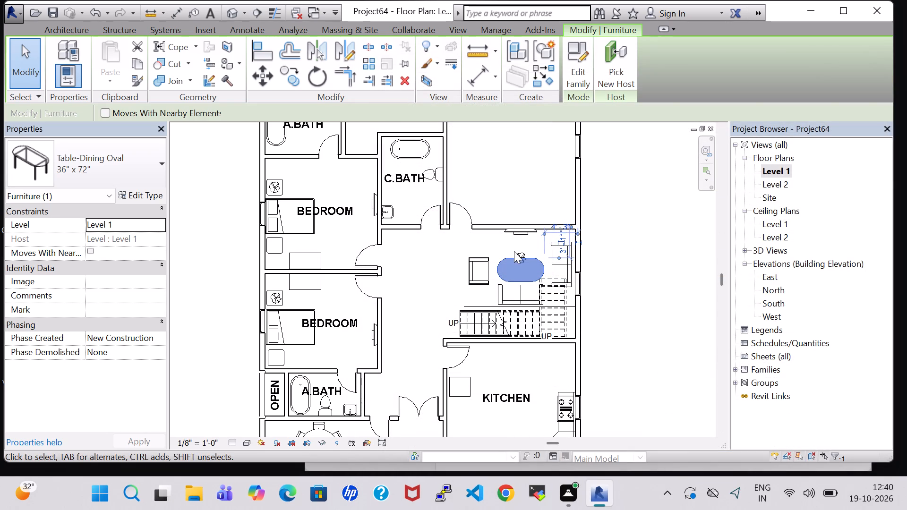
Set the offset of the agave plant at the living area's oval table to 2' 0".
left_click(505, 250)
left_click(522, 254)
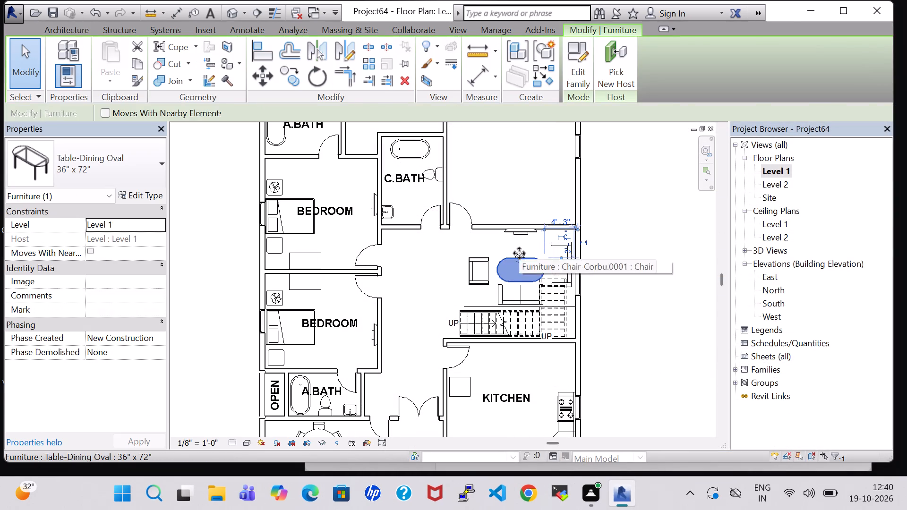
left_click(511, 246)
left_click(519, 252)
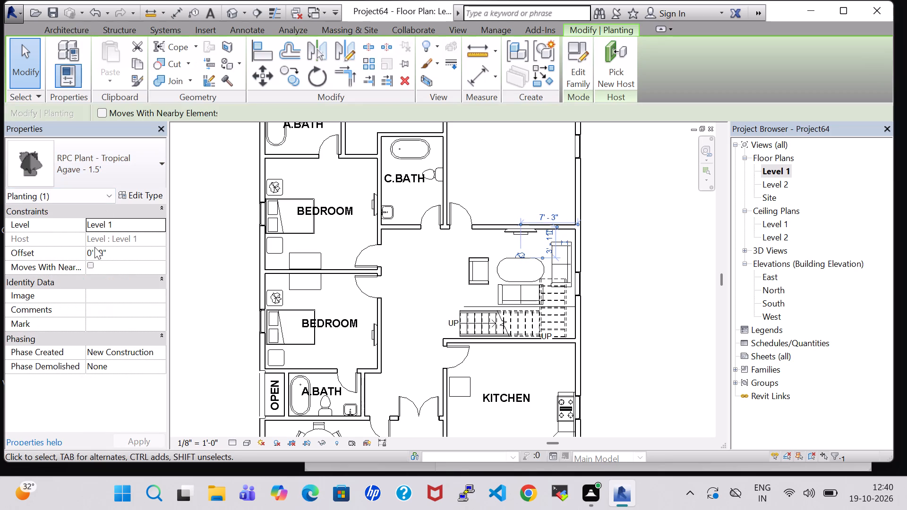
left_click(94, 253)
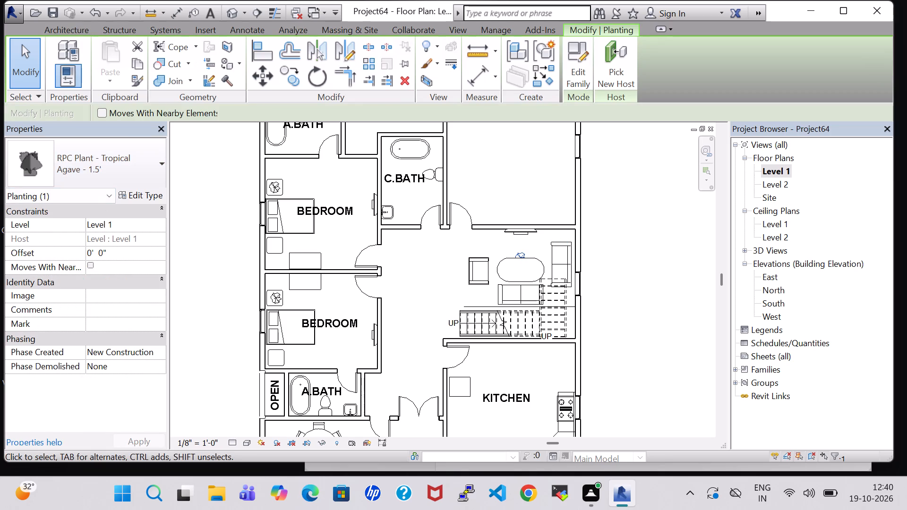
left_click(91, 253)
key("BackSpace")
key("2")
left_click(151, 441)
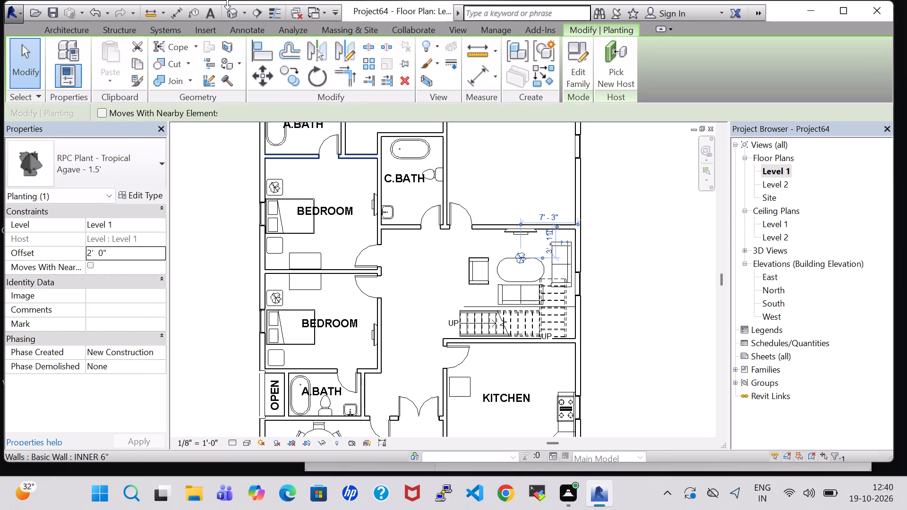
In the 3D view, nudge the agave plant eight increments towards the middle of the oval table and check how it sits.
left_click(230, 8)
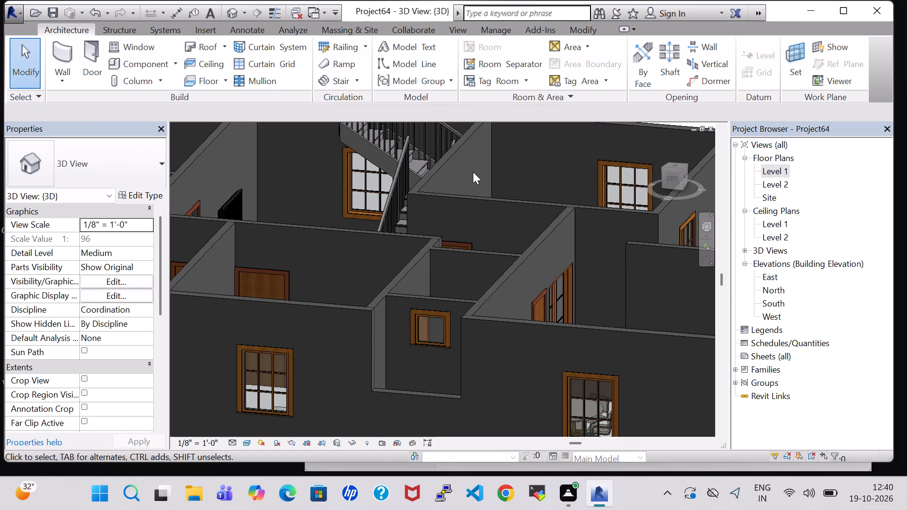
middle_click_drag(473, 172, 495, 294, "shift")
left_click(311, 276)
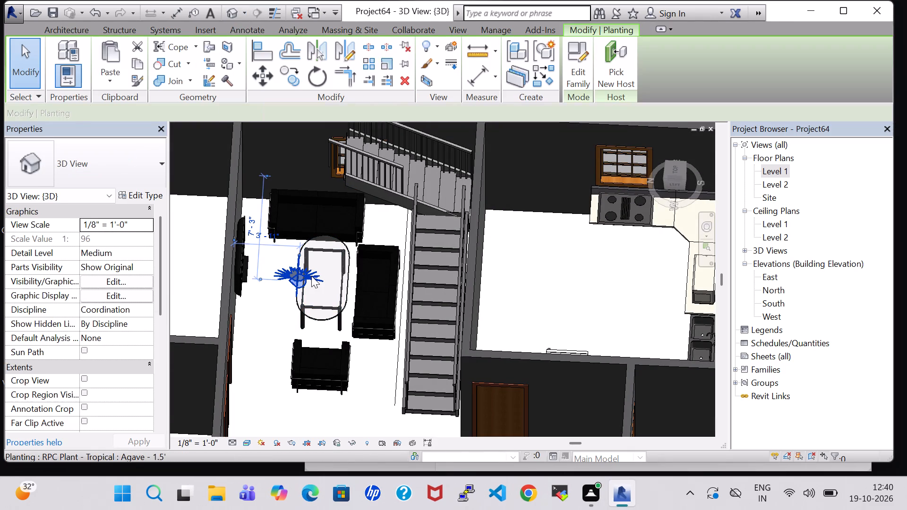
key("Right")
key("Right")
key("Right")
key("Right")
key("Right")
key("Right")
key("Right")
key("Right")
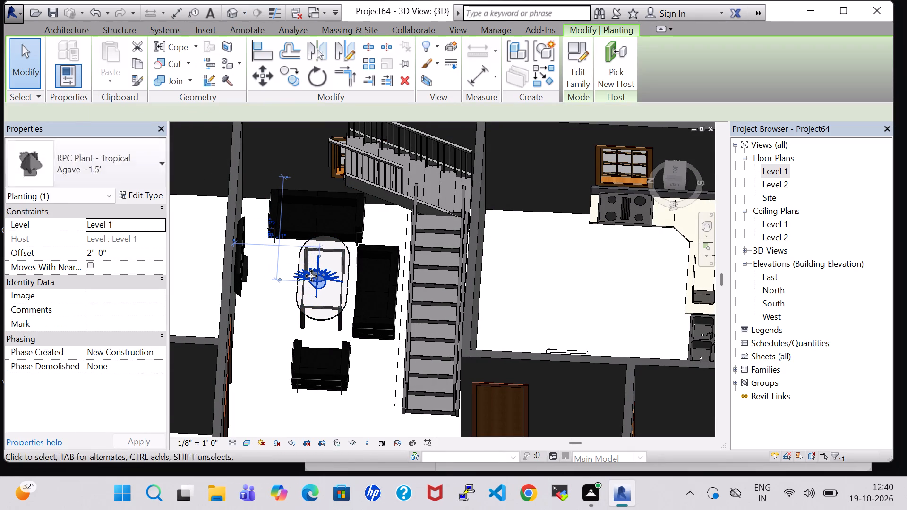
left_click(276, 315)
middle_click_drag(276, 315, 196, 217)
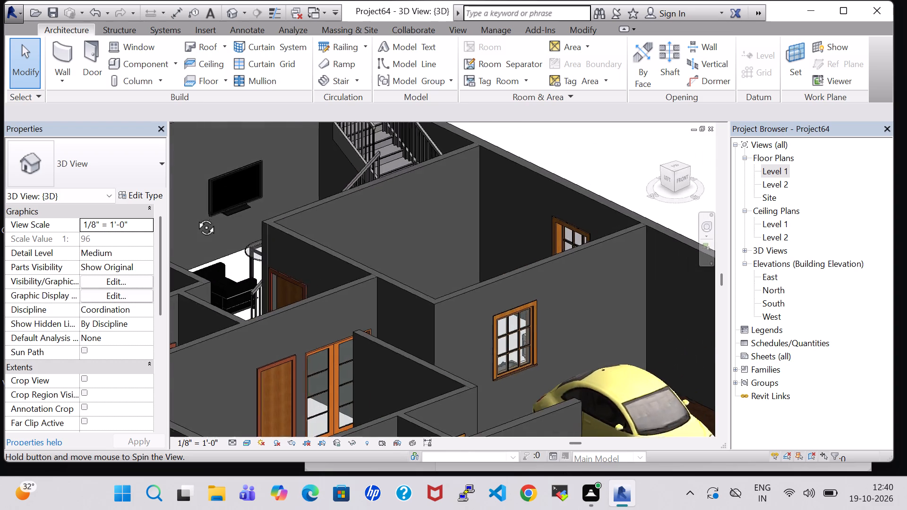
middle_click_drag(196, 217, 201, 216)
scroll(215, 216, "up", 6)
middle_click_drag(251, 258, 299, 272)
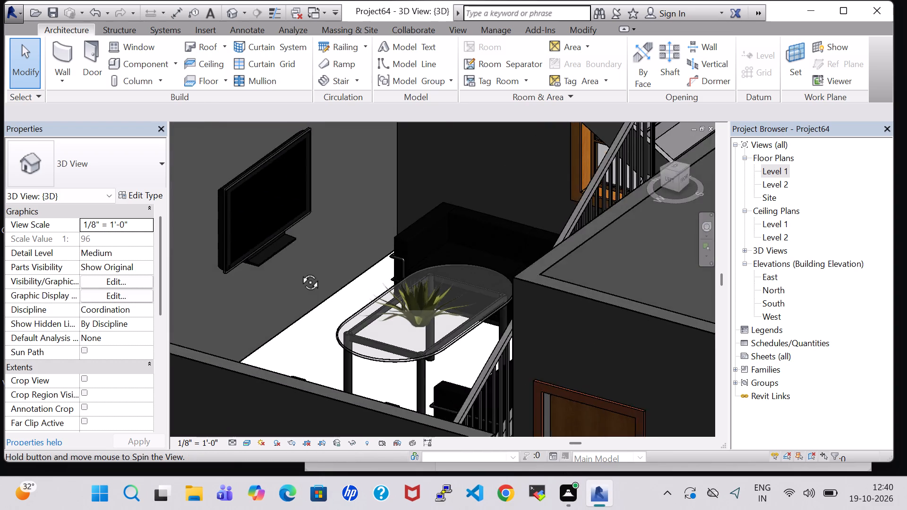
scroll(300, 272, "up", 1, "shift")
middle_click_drag(299, 272, 310, 275)
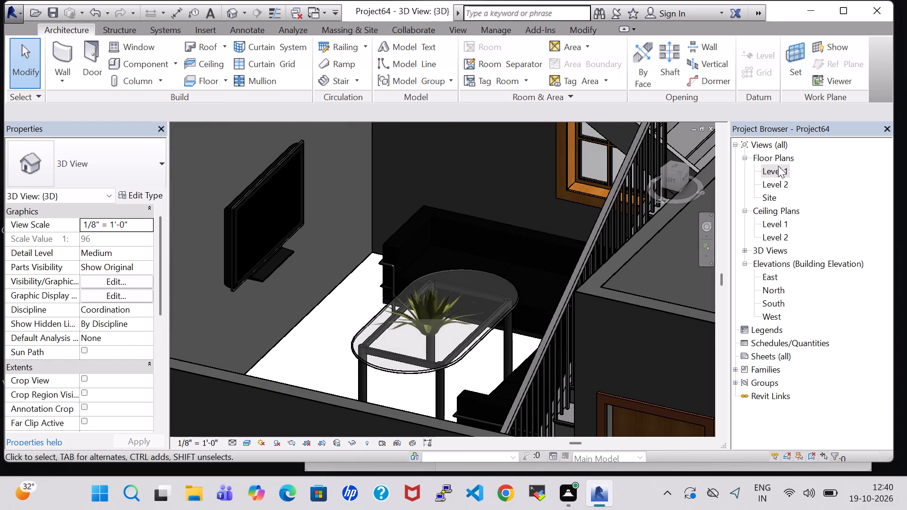
On the Level 1 plan, place a tagged room in the open living area beside the stair.
double_click(779, 168)
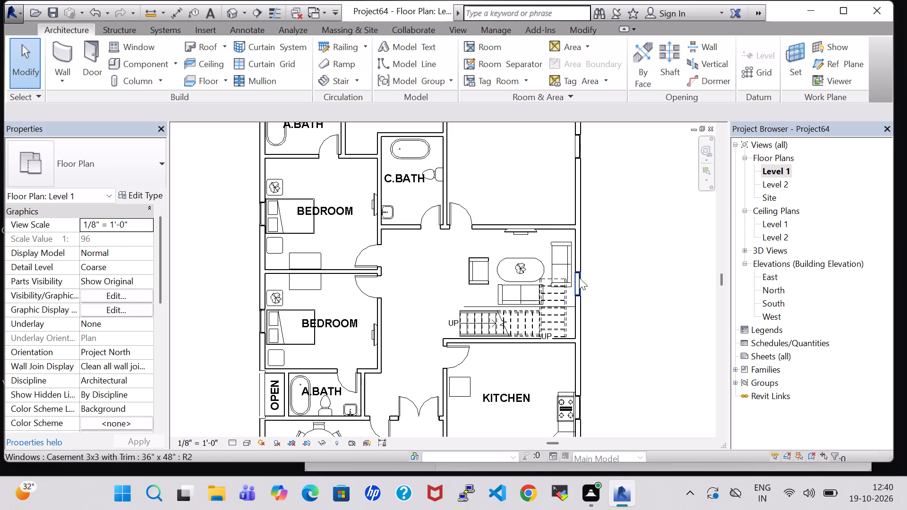
left_click(508, 48)
left_click(482, 48)
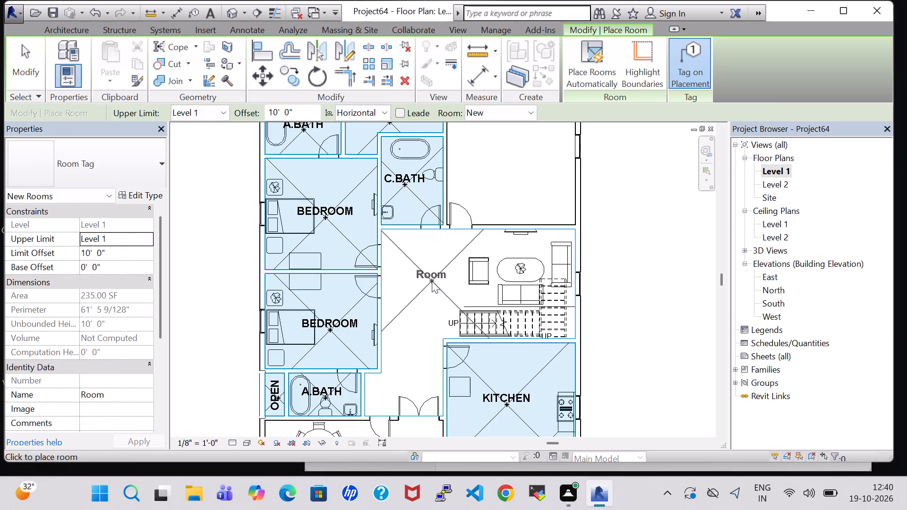
left_click(435, 281)
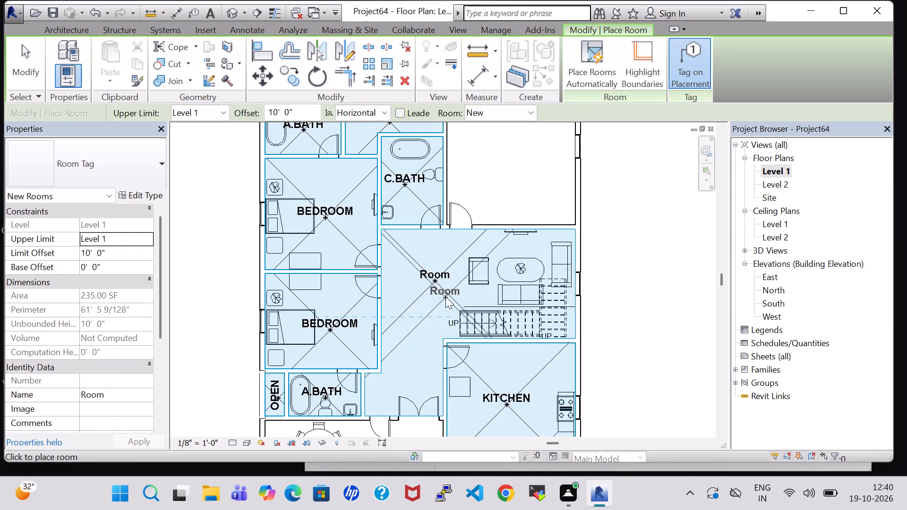
key("Escape")
key("Escape")
Rename the living area's room tag as TV LOUNGE and deselect it.
double_click(441, 271)
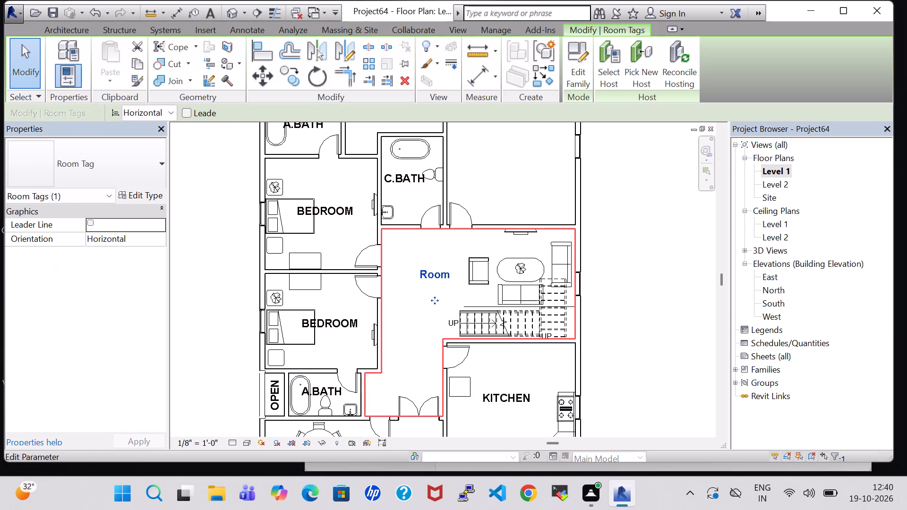
key("BackSpace")
key("t")
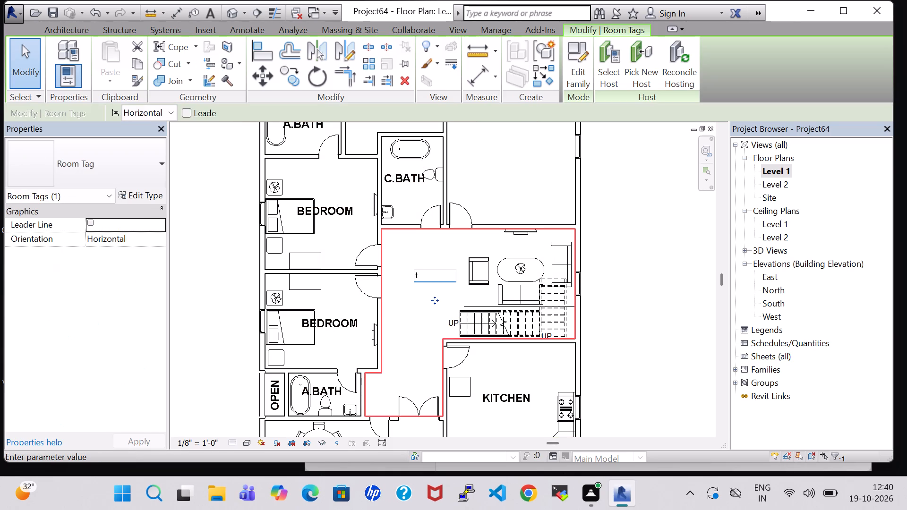
type("TV")
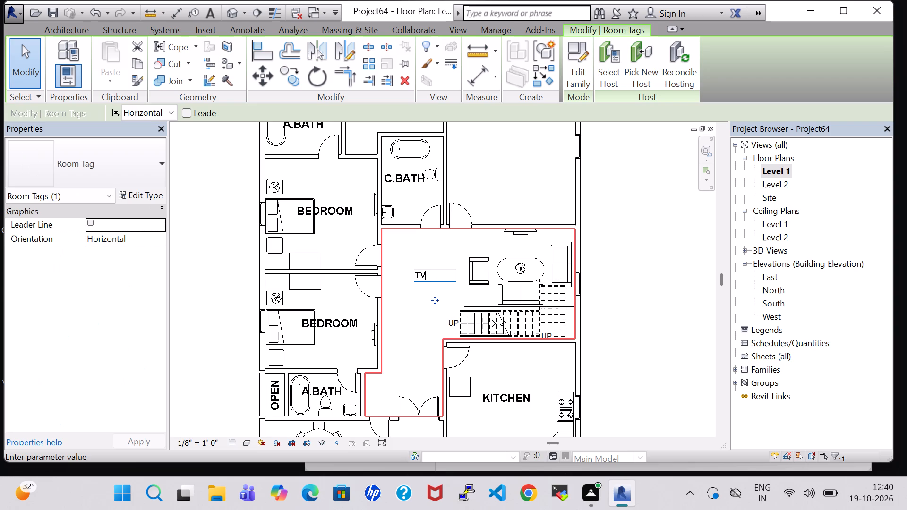
key("space")
type("LU")
key("BackSpace")
type("OUNGE")
key("Return")
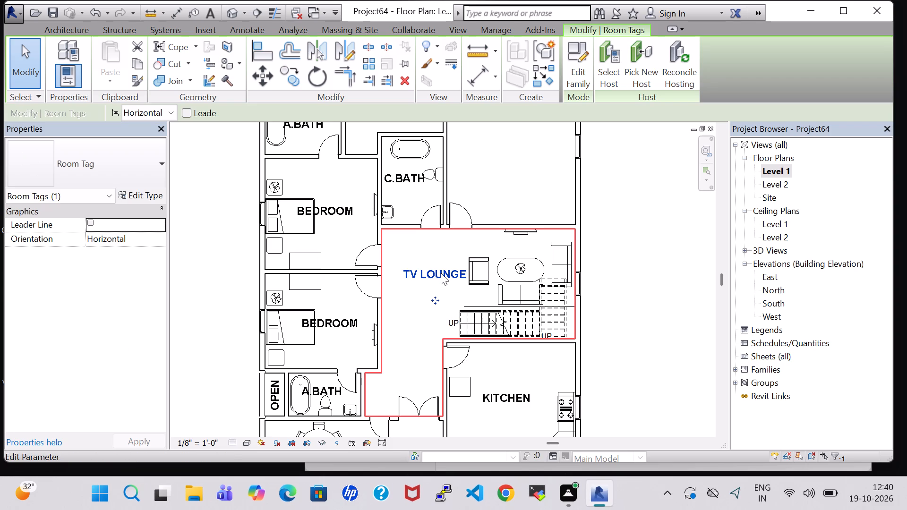
scroll(618, 387, "down", 1)
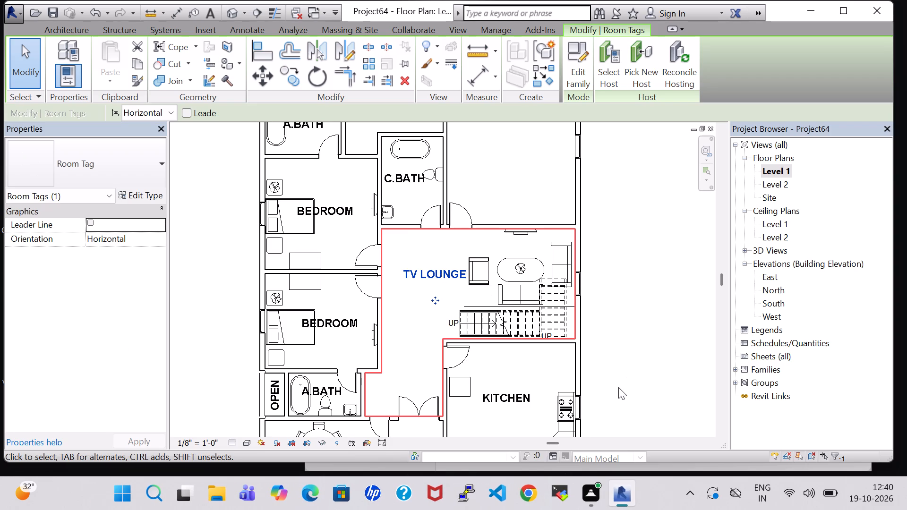
scroll(618, 387, "down", 1)
middle_click_drag(617, 314, 628, 284)
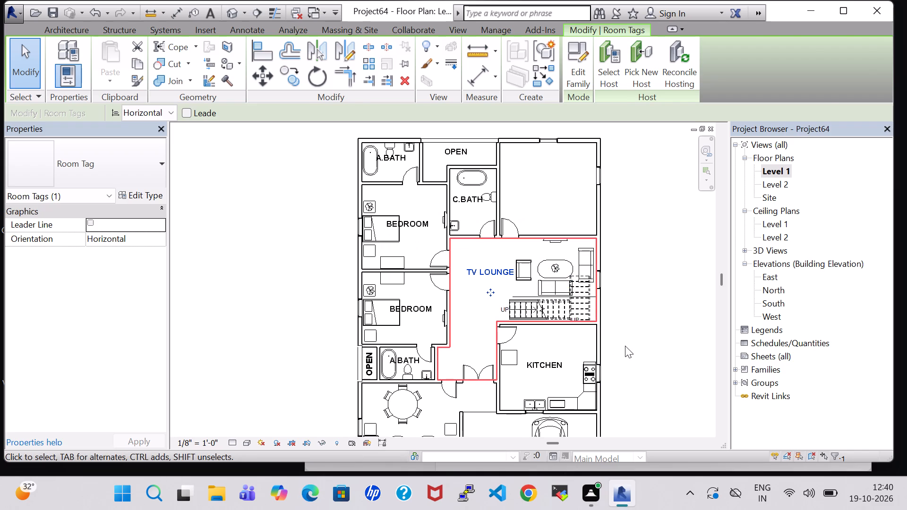
left_click(625, 346)
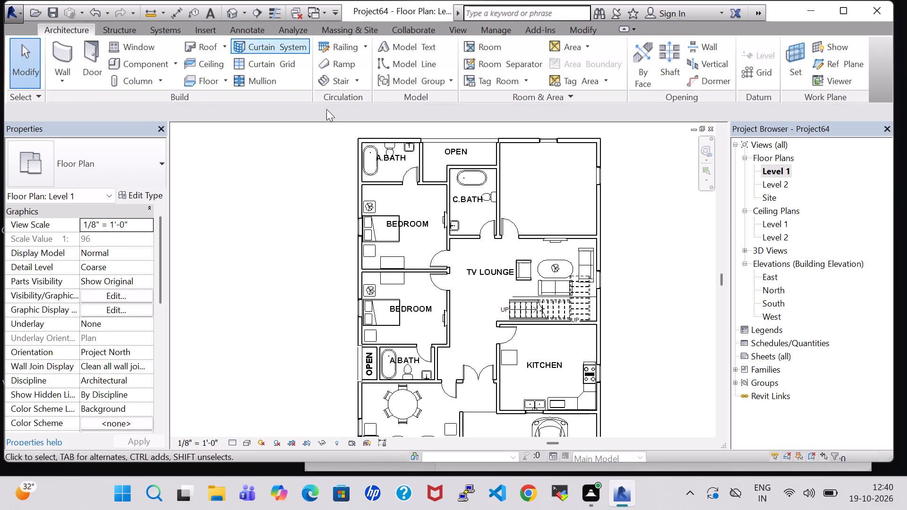
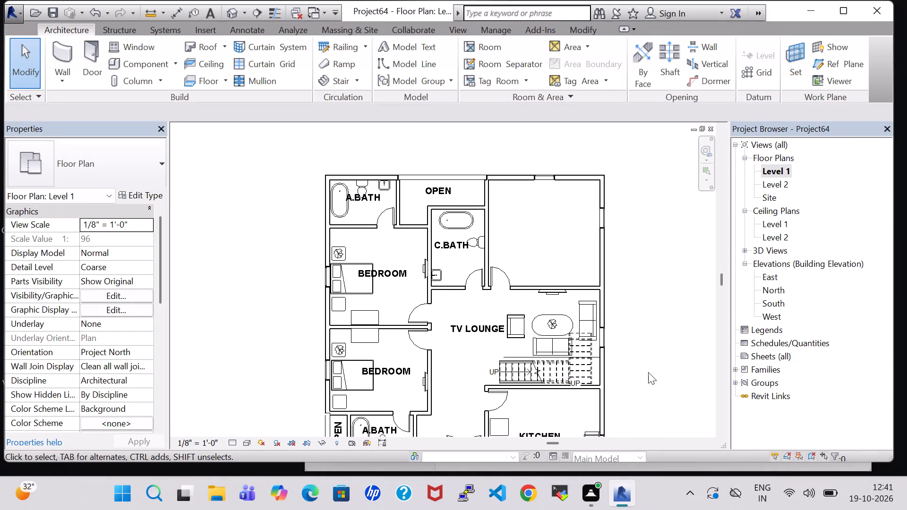
Place a similar double bed in the unlabelled room beside C.BATH, headboard at the window wall, about 6' 0" from the exterior side wall.
middle_click_drag(638, 256, 650, 308)
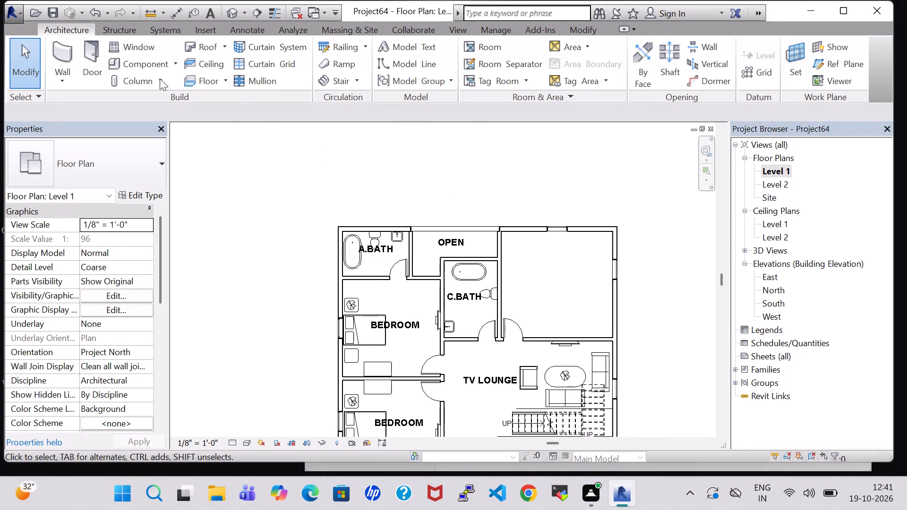
left_click(372, 341)
right_click(373, 339)
left_click(422, 118)
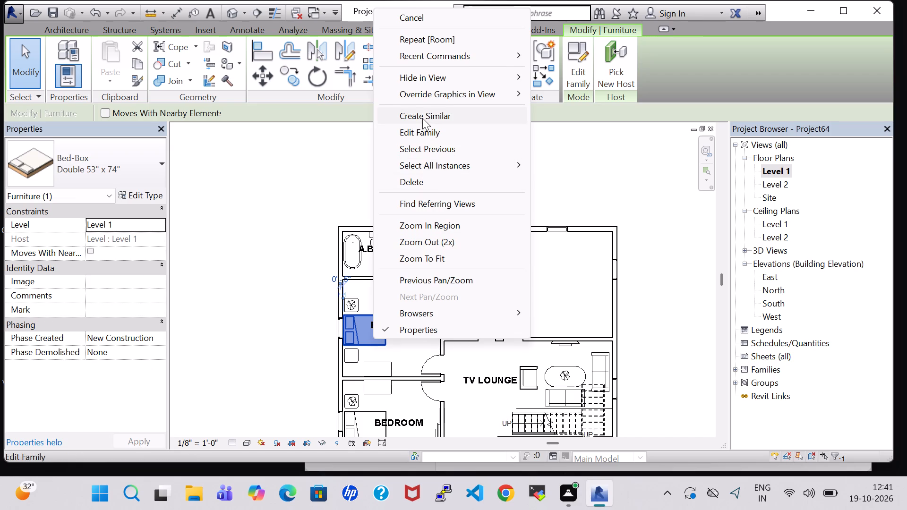
scroll(554, 249, "up", 4)
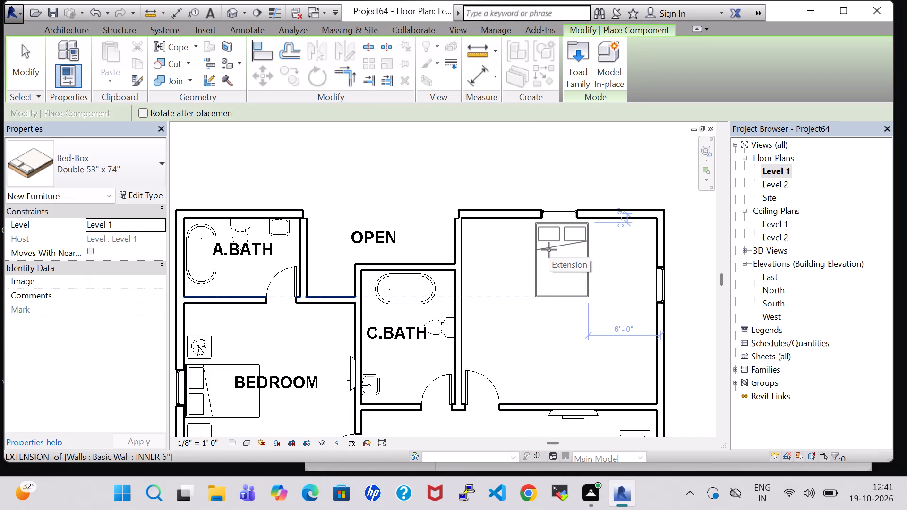
left_click(549, 250)
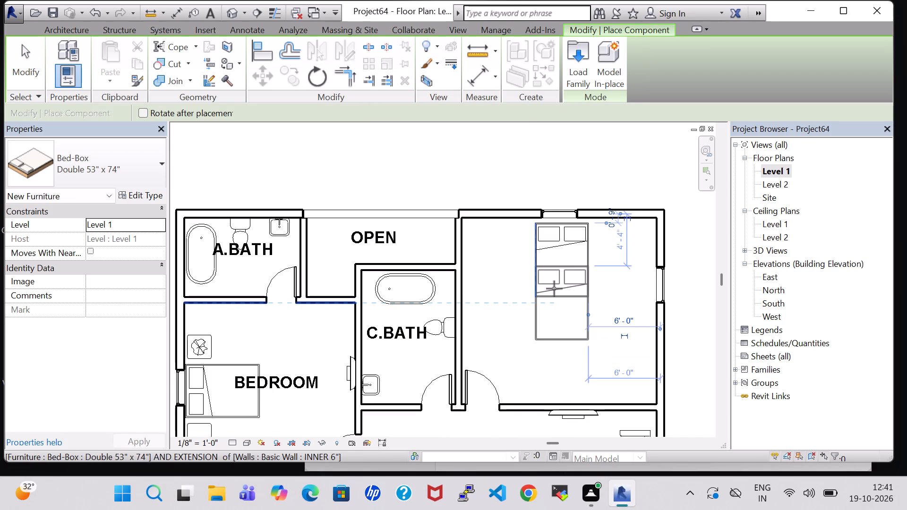
key("Escape")
key("Escape")
Change the new bed's type to Queen 60" x 79" and deselect it.
left_click(557, 267)
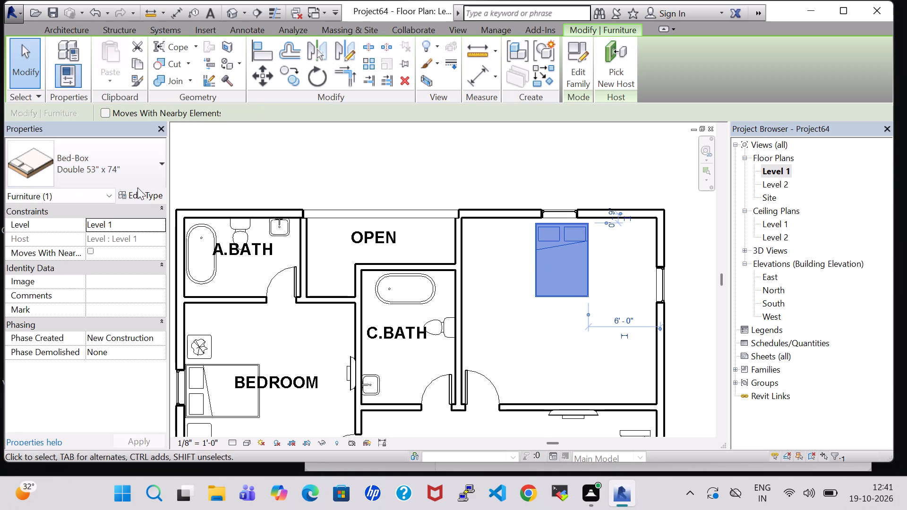
left_click(143, 190)
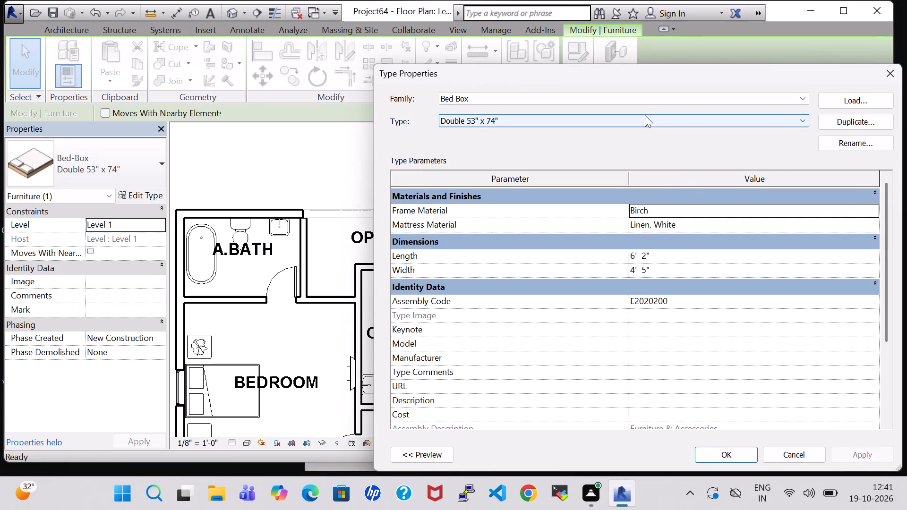
left_click(645, 115)
left_click(632, 139)
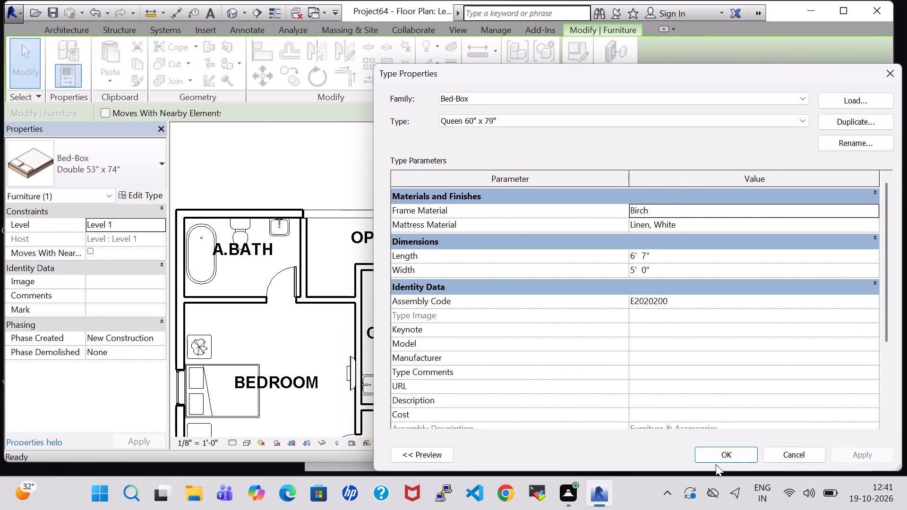
left_click(716, 457)
left_click(614, 281)
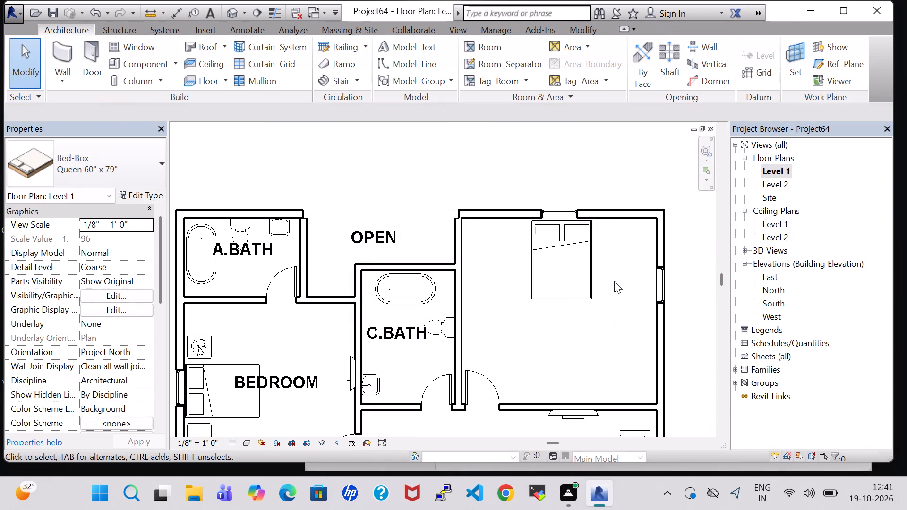
Place two 24" x 24" end tables like the bedroom's, one on each side of the queen bed's headboard.
left_click(212, 342)
right_click(212, 342)
left_click(321, 113)
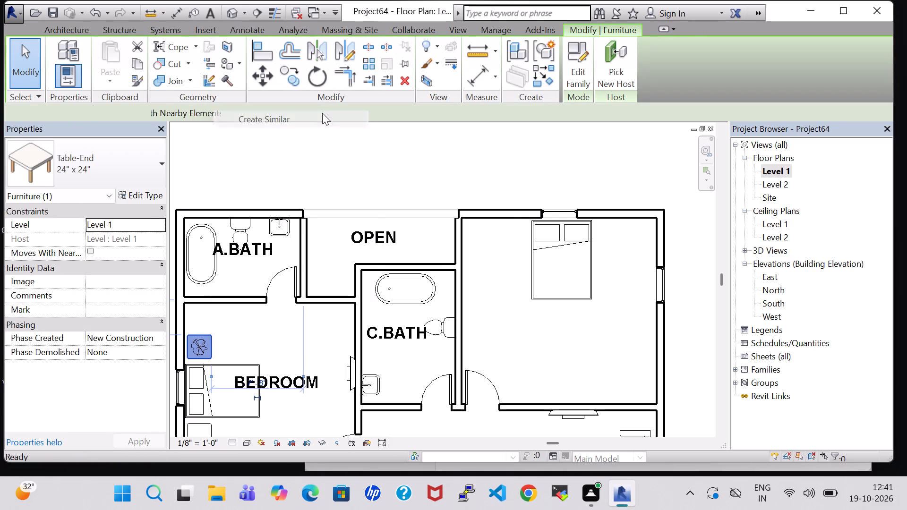
scroll(622, 241, "up", 7)
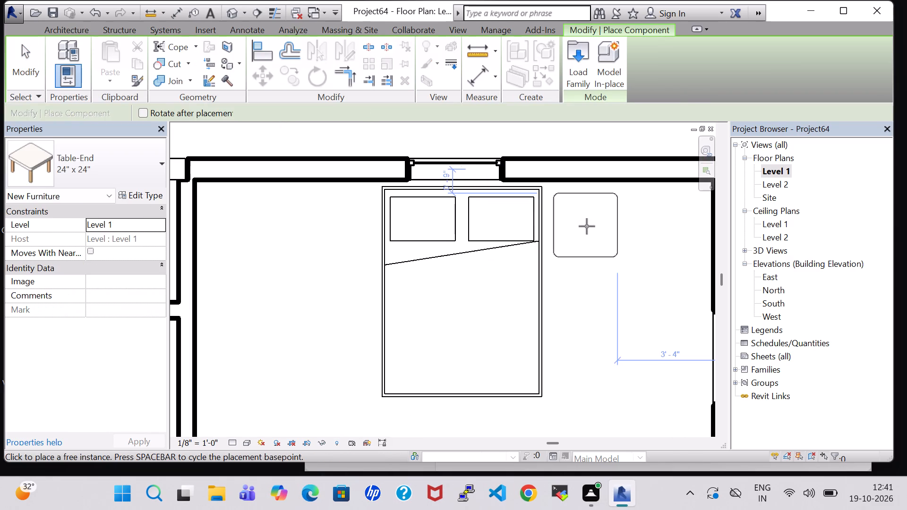
left_click(584, 222)
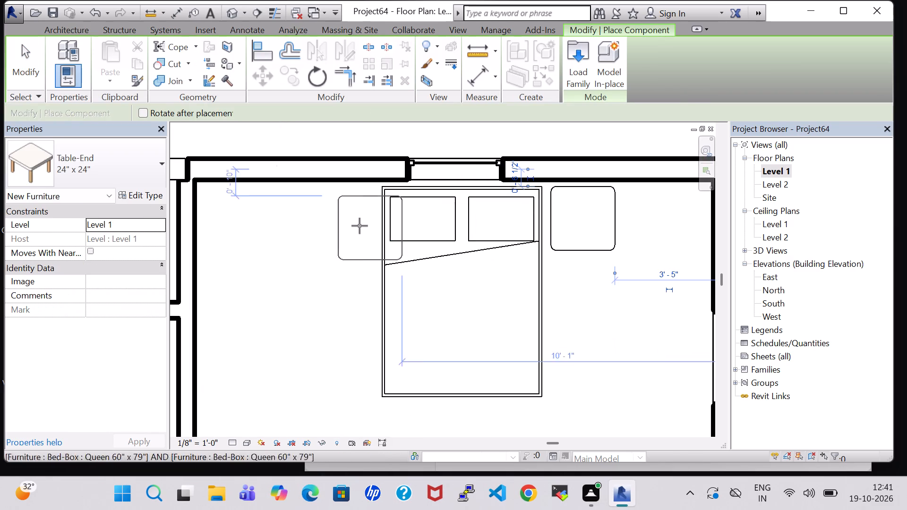
left_click(334, 224)
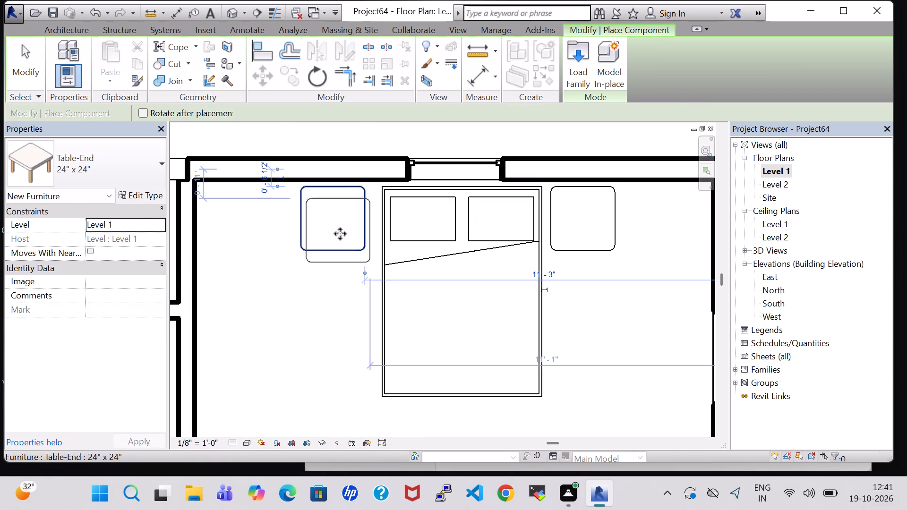
scroll(347, 240, "down", 6)
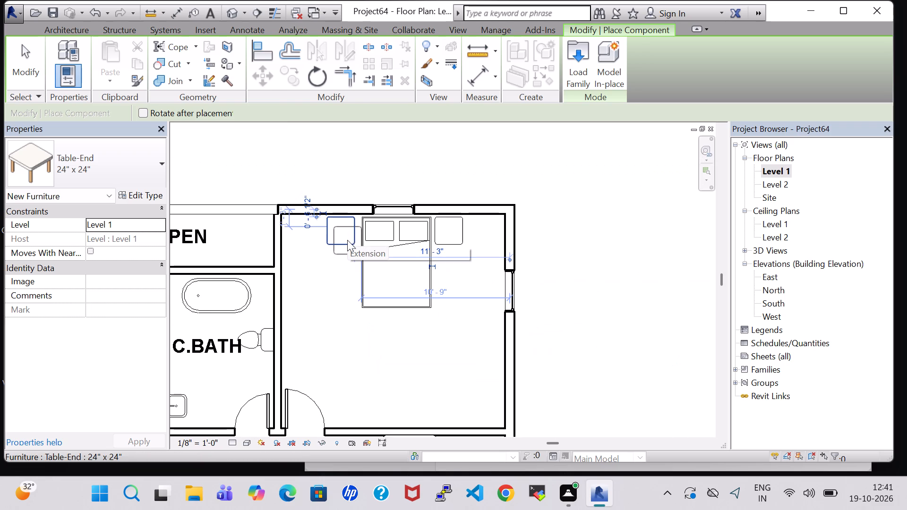
key("Escape")
key("Escape")
Place copies of the bedroom's 1.5' agave plant on both end tables beside the queen bed.
scroll(342, 261, "down", 4)
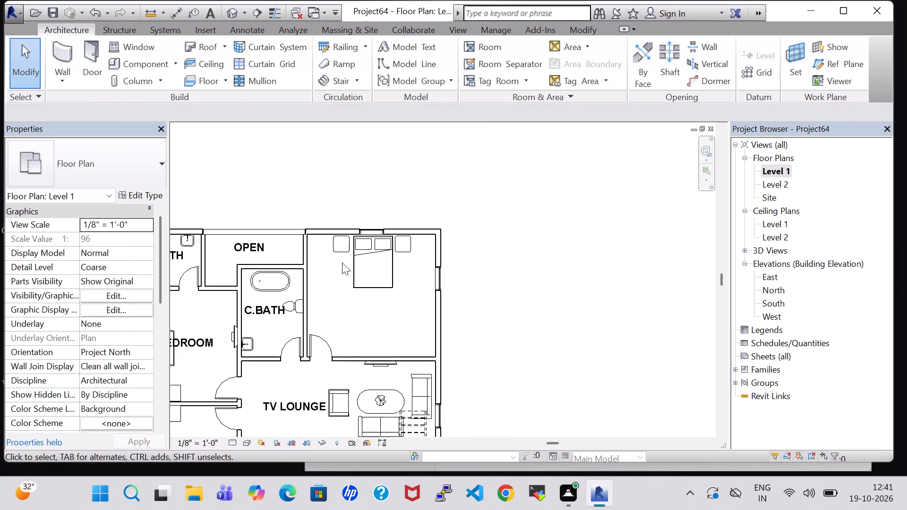
middle_click_drag(257, 323, 356, 325)
left_click(231, 318)
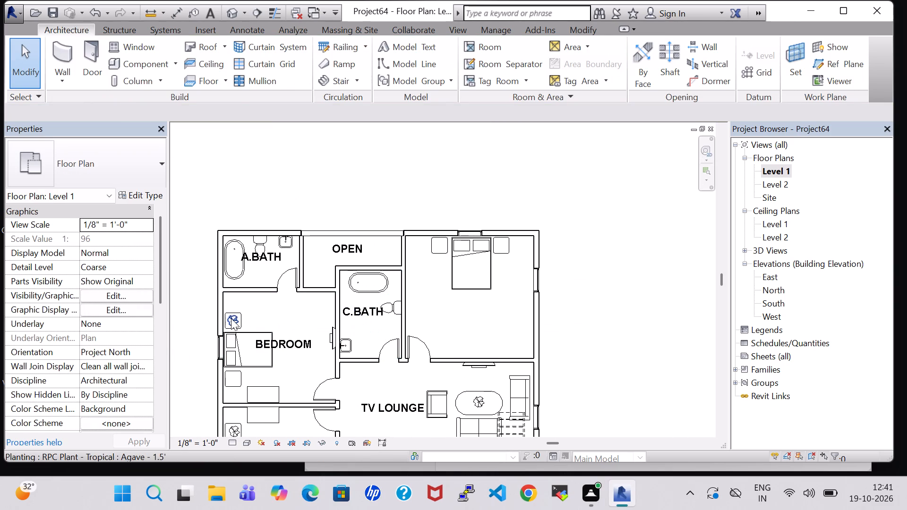
right_click(231, 318)
left_click(307, 254)
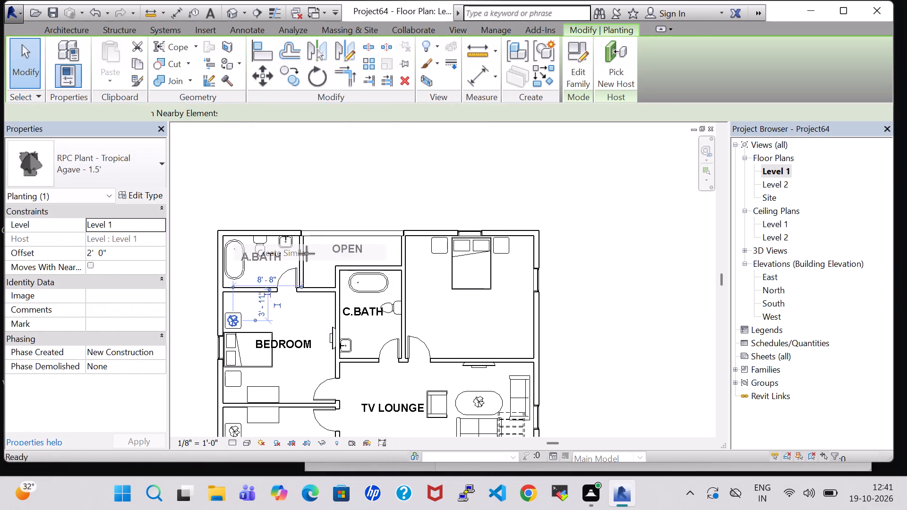
scroll(402, 256, "up", 7)
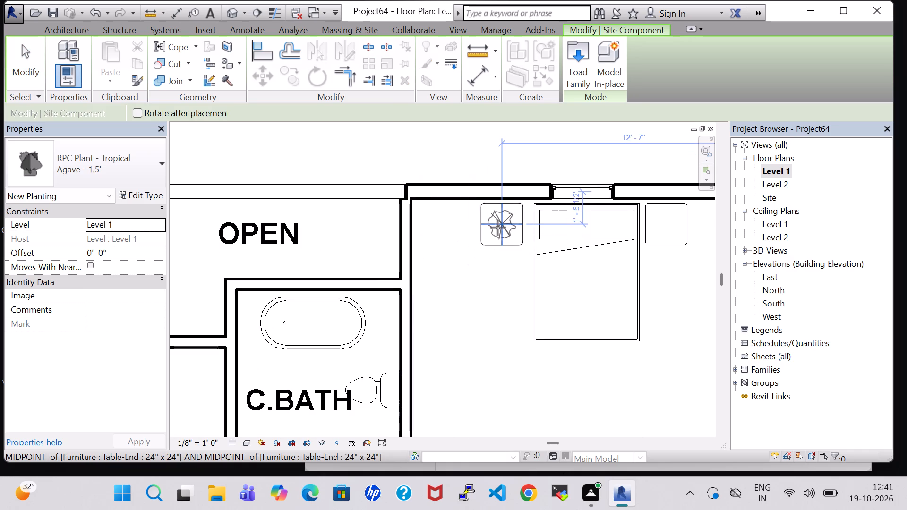
left_click(498, 228)
middle_click_drag(498, 228, 358, 237)
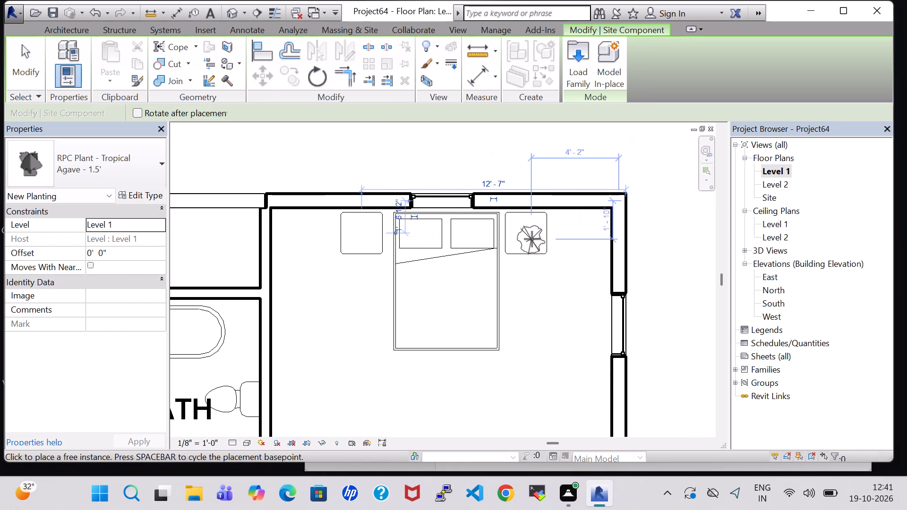
left_click(531, 238)
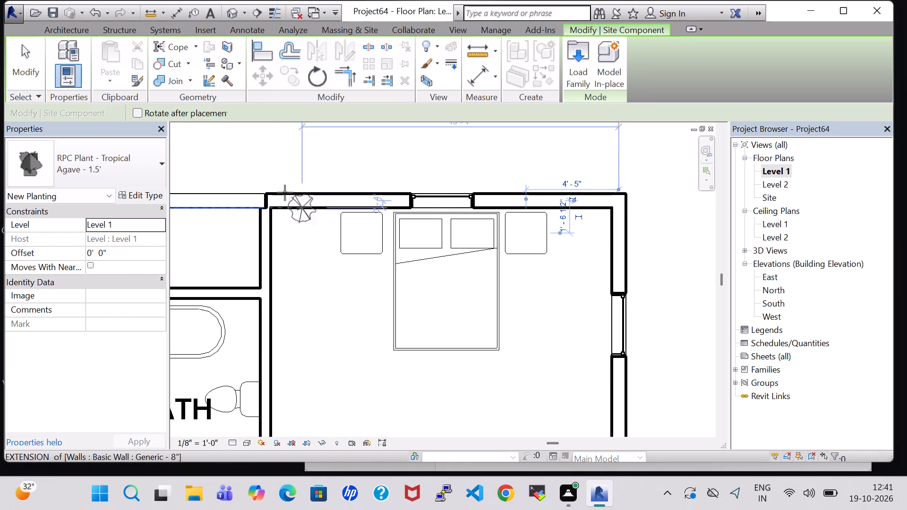
key("Escape")
key("Escape")
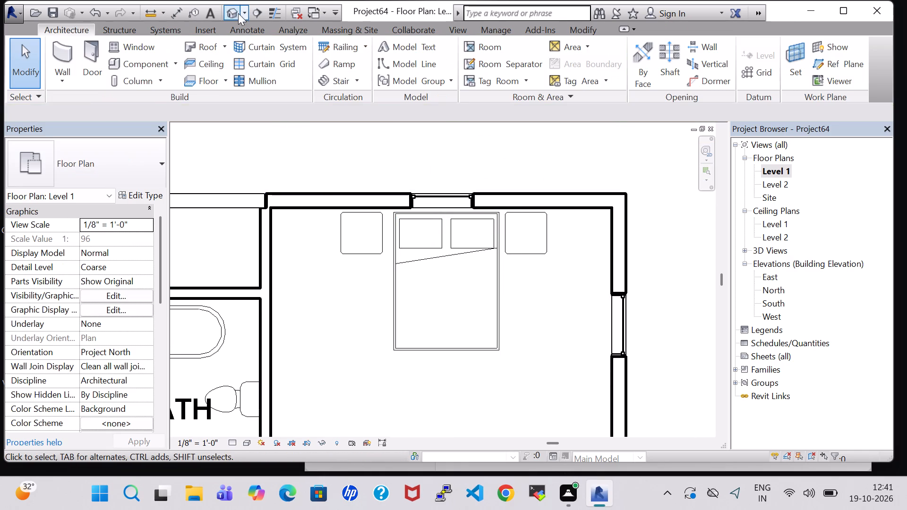
In the 3D view, delete the agave plant at the queen bed's end table on the C.BATH side.
left_click(227, 12)
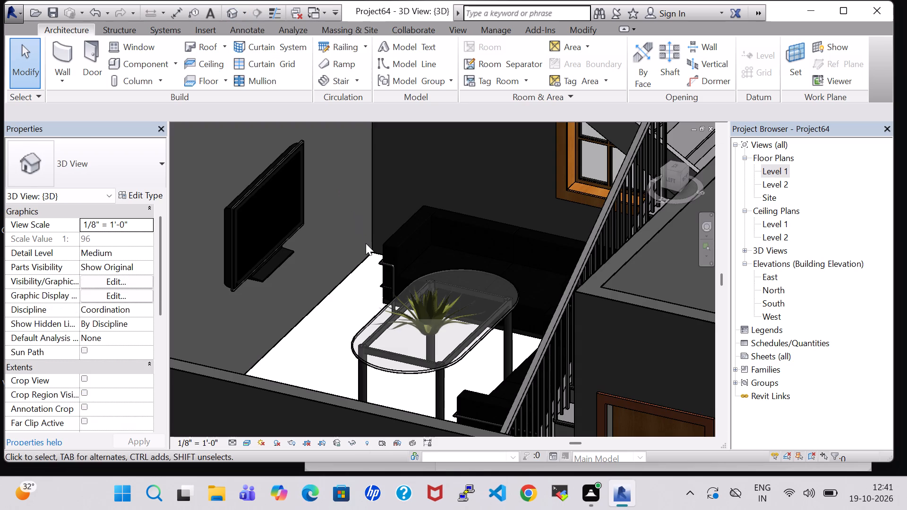
scroll(367, 248, "down", 5)
middle_click_drag(363, 274, 463, 504)
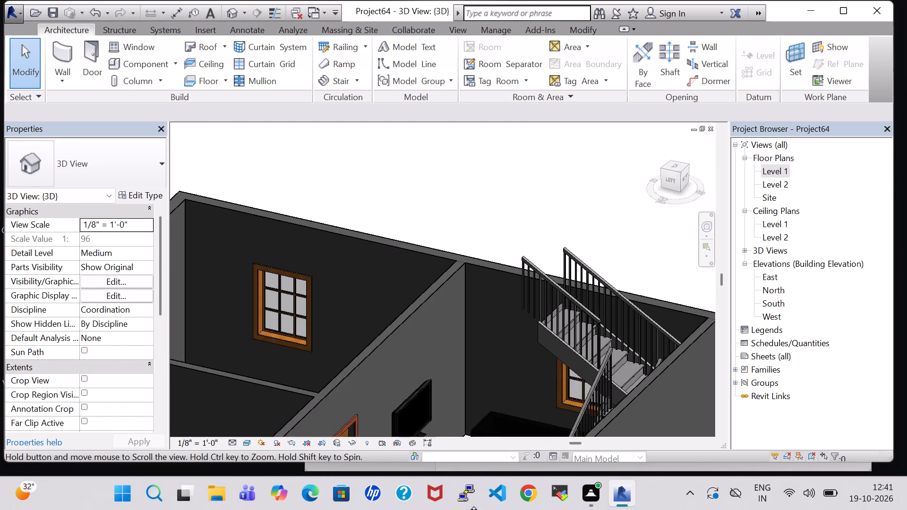
middle_click_drag(463, 504, 460, 509)
middle_click_drag(393, 239, 302, 325)
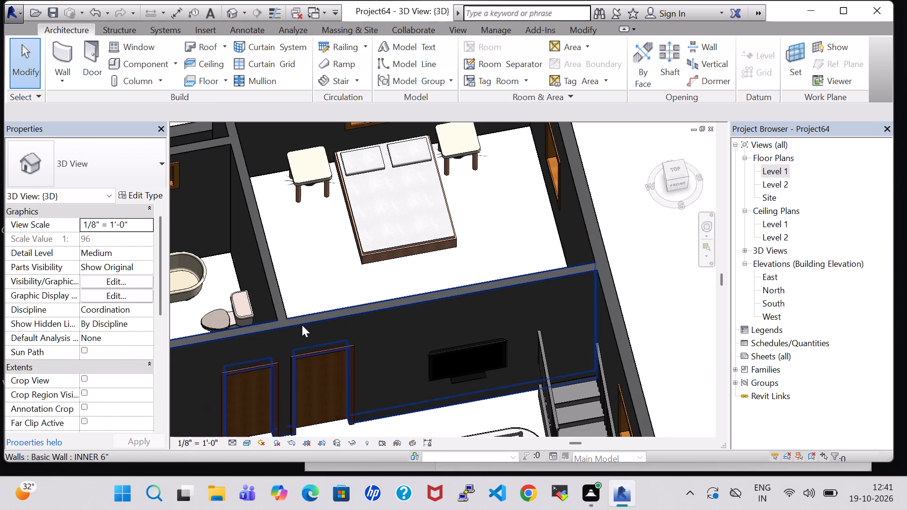
left_click(318, 194)
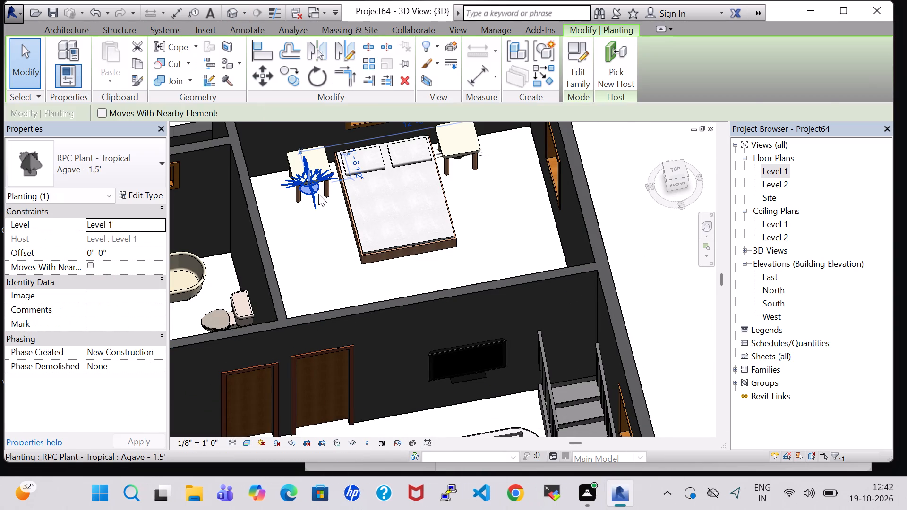
key("Delete")
Set the offset of the agave plant at the queen bed's remaining planted end table to 2' 0" and deselect it.
left_click(458, 166)
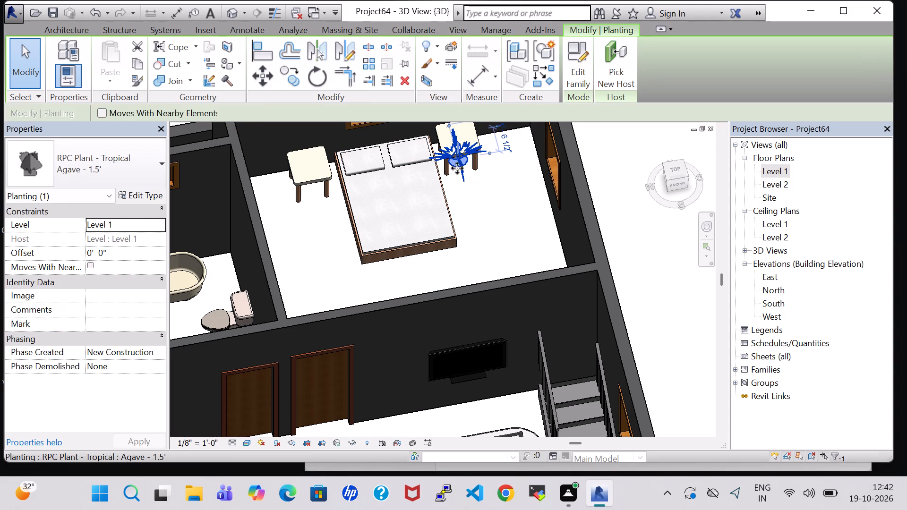
left_click(94, 254)
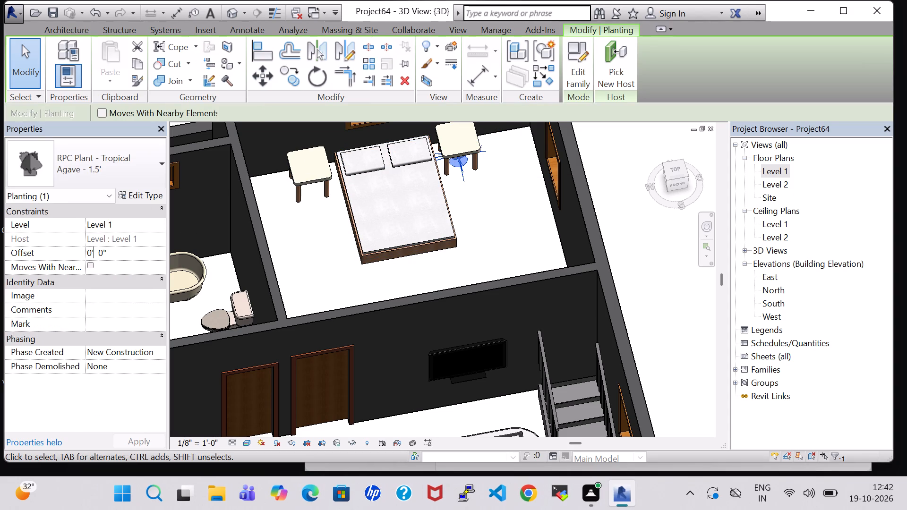
key("Left")
key("BackSpace")
key("2")
left_click(145, 442)
left_click(610, 217)
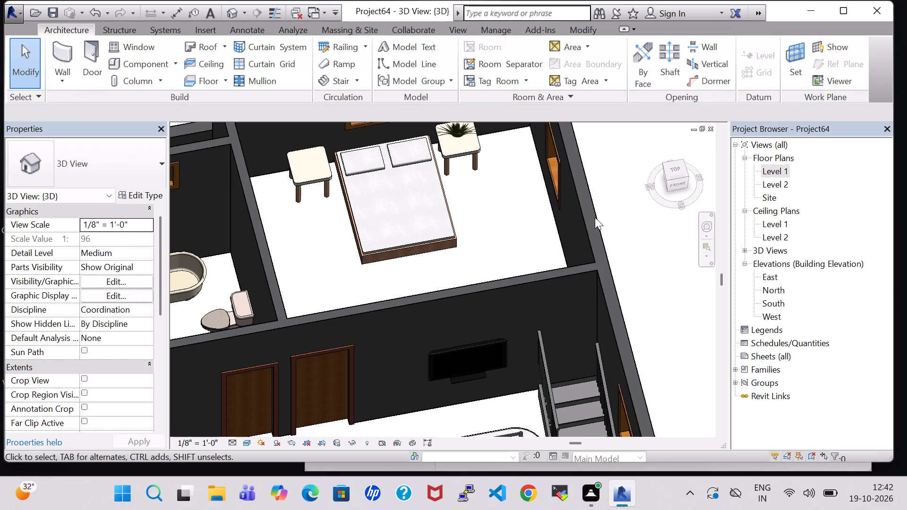
On the Level 1 plan, place a similar 48" x 72" x 24" dresser in the queen-bed room against the TV LOUNGE wall, about 1' 10" from the exterior side wall.
middle_click_drag(518, 231, 511, 164, "shift")
double_click(781, 166)
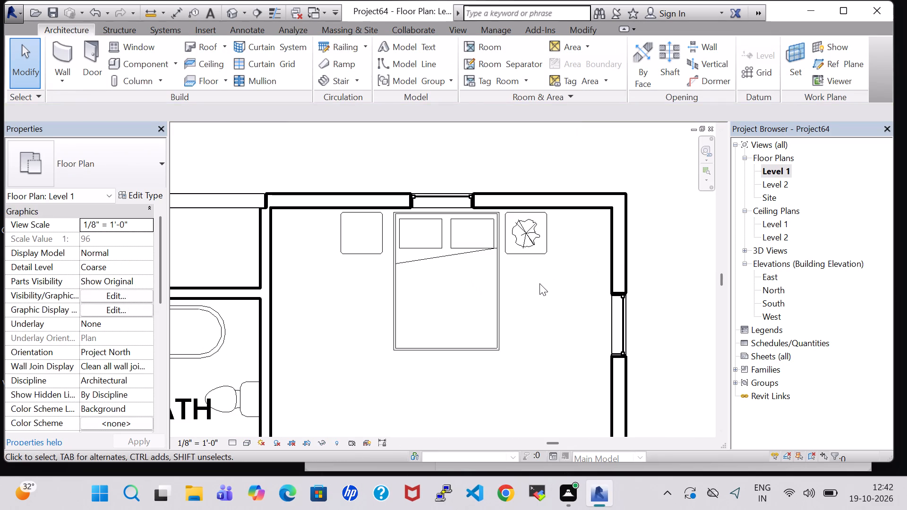
scroll(539, 289, "down", 6)
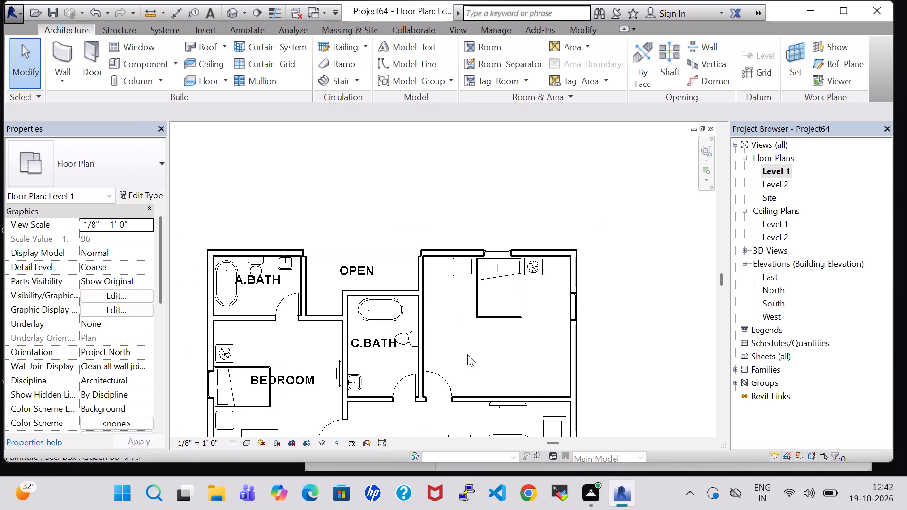
middle_click_drag(318, 362, 342, 281)
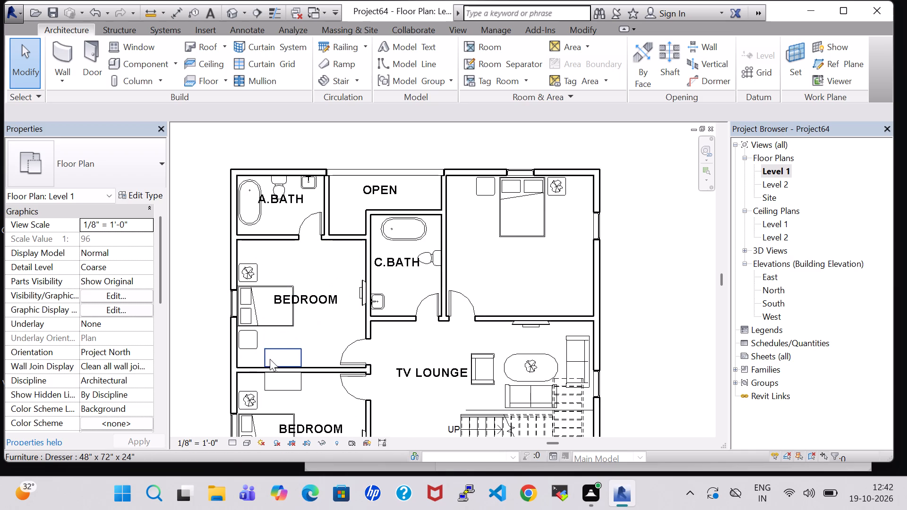
left_click(279, 355)
right_click(279, 355)
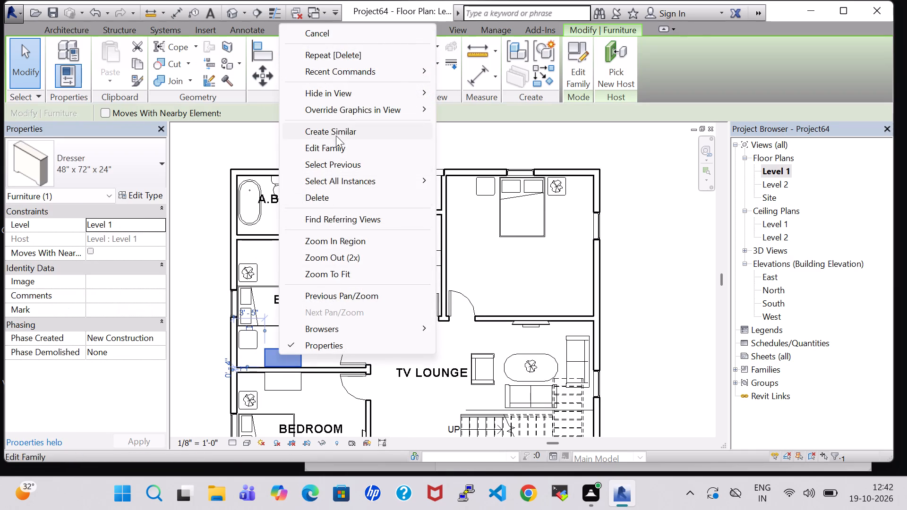
left_click(336, 128)
scroll(562, 310, "up", 6)
left_click(562, 304)
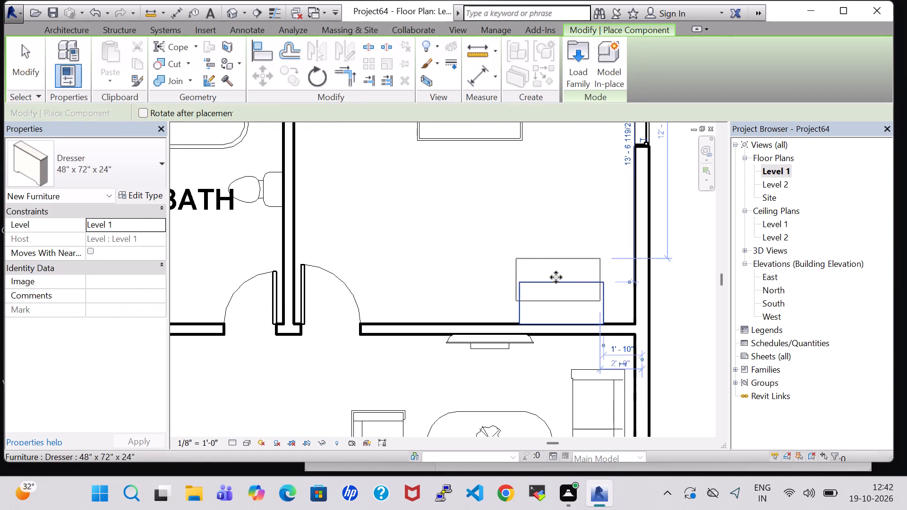
key("grave")
key("Escape")
key("Escape")
Nudge the queen-bed room's dresser along the TV LOUNGE wall to about 1' 2" from the exterior side wall and deselect it.
left_click(560, 281)
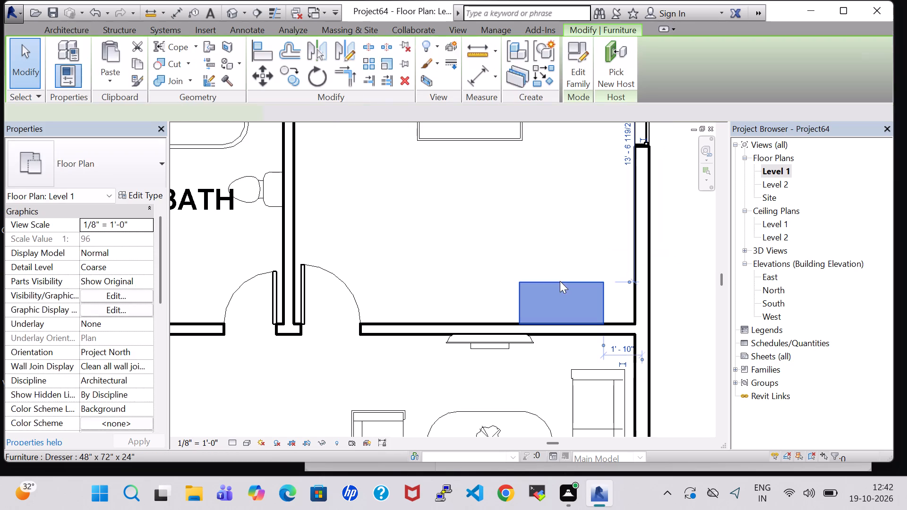
key("Up")
key("Right")
key("Right")
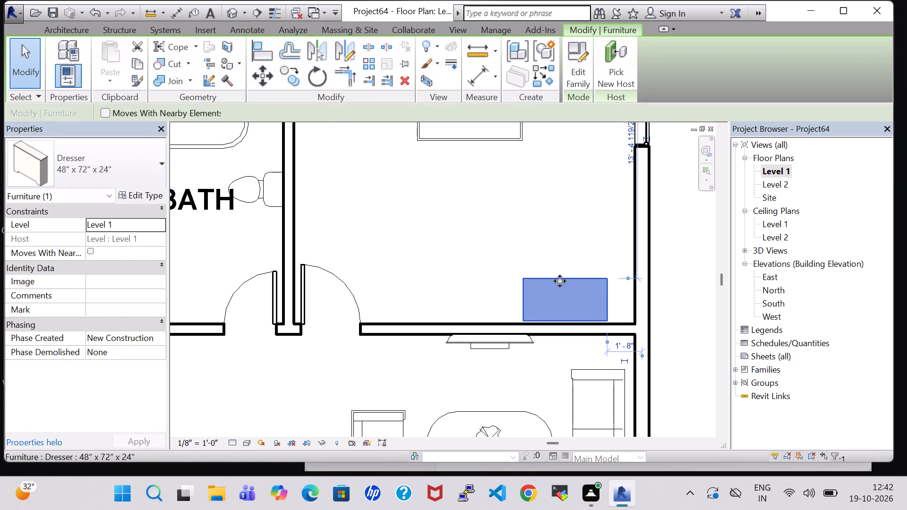
key("Right")
key("Down")
key("Right")
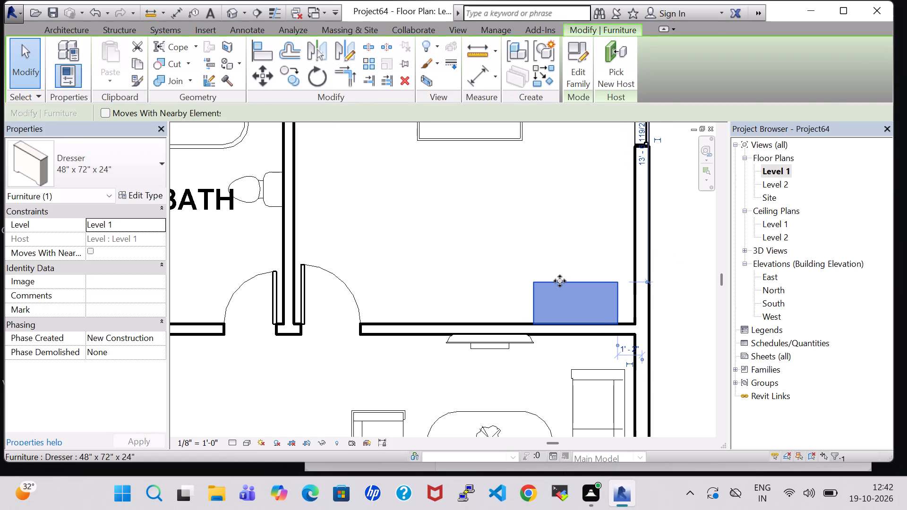
left_click(556, 247)
Load the Cabinet-File 3 Drawer family from the Furniture Storage library for component placement.
scroll(556, 246, "down", 3)
middle_click_drag(562, 235, 565, 301)
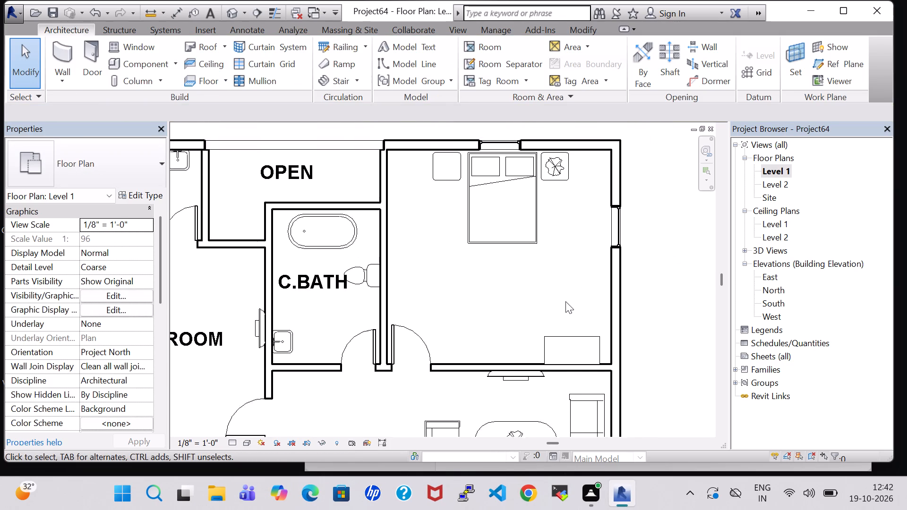
scroll(565, 301, "down", 2)
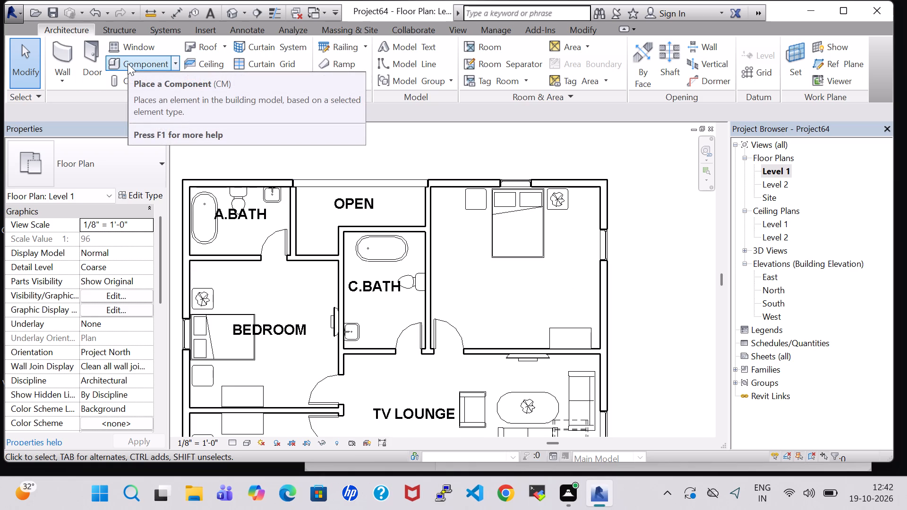
left_click(128, 63)
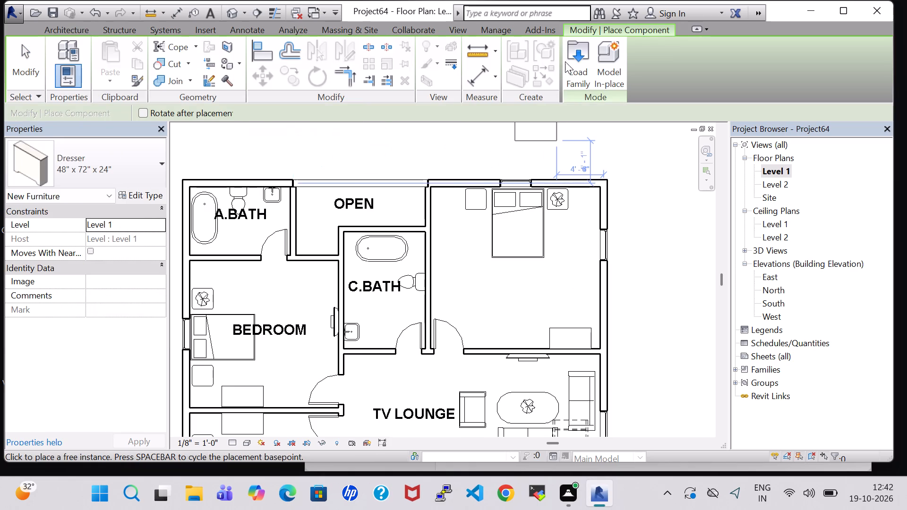
left_click(575, 61)
double_click(542, 318)
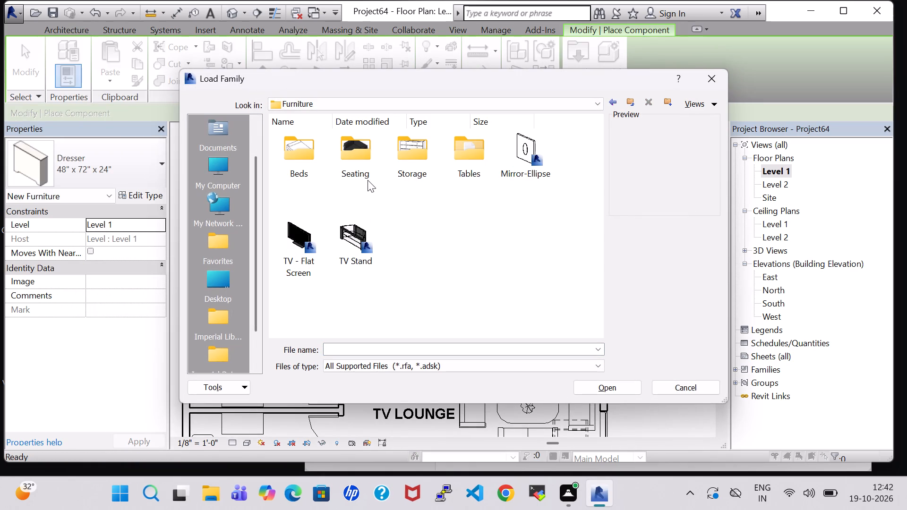
double_click(415, 158)
left_click(400, 158)
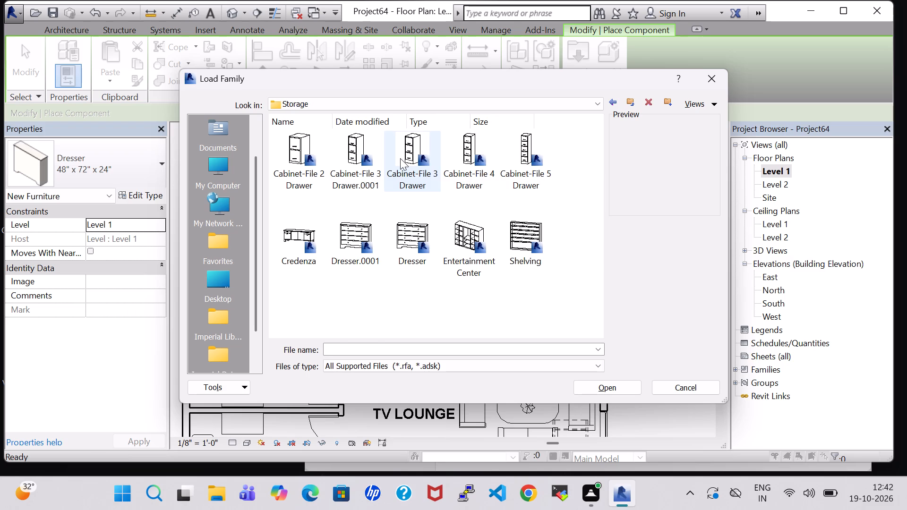
left_click(601, 390)
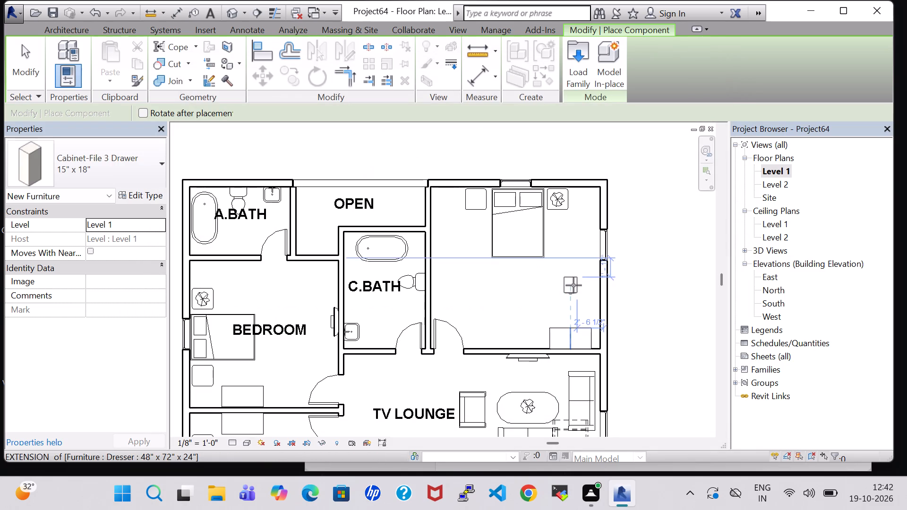
Place the 15" x 18" file cabinet against the exterior side wall between the window and dresser, drawers facing into the queen-bed room.
key("space")
key("space")
key("space")
key("space")
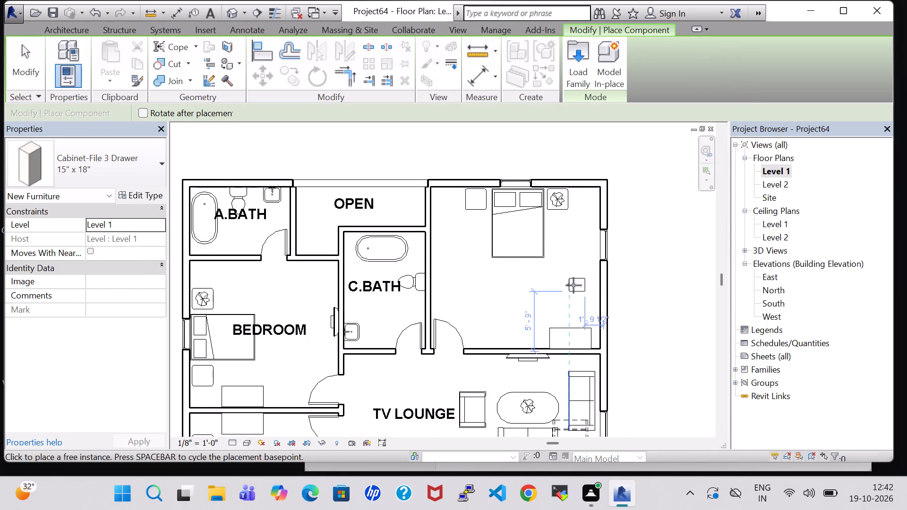
scroll(573, 285, "up", 5)
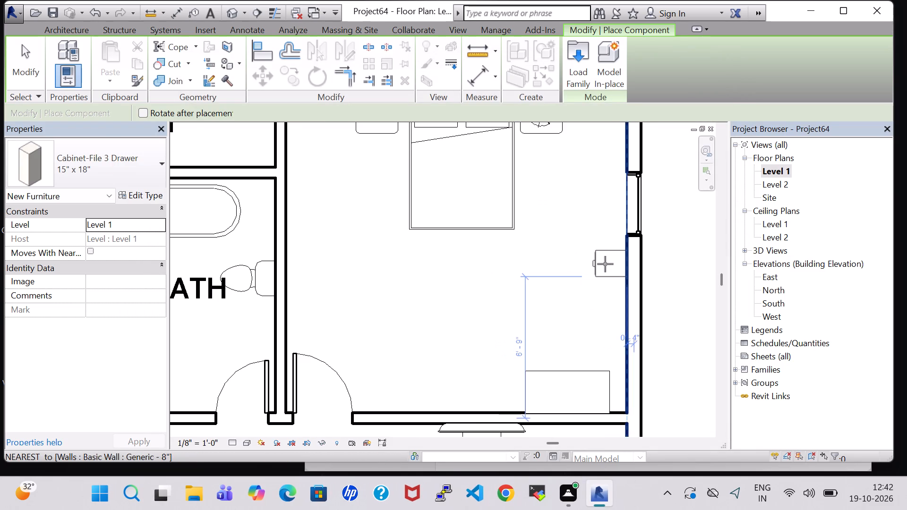
scroll(605, 264, "up", 3)
left_click(608, 265)
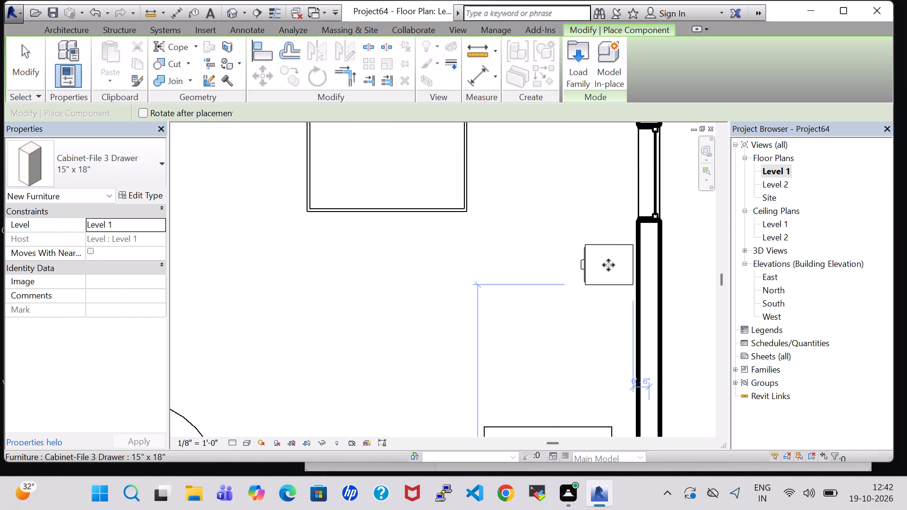
key("Escape")
key("Escape")
left_click(608, 265)
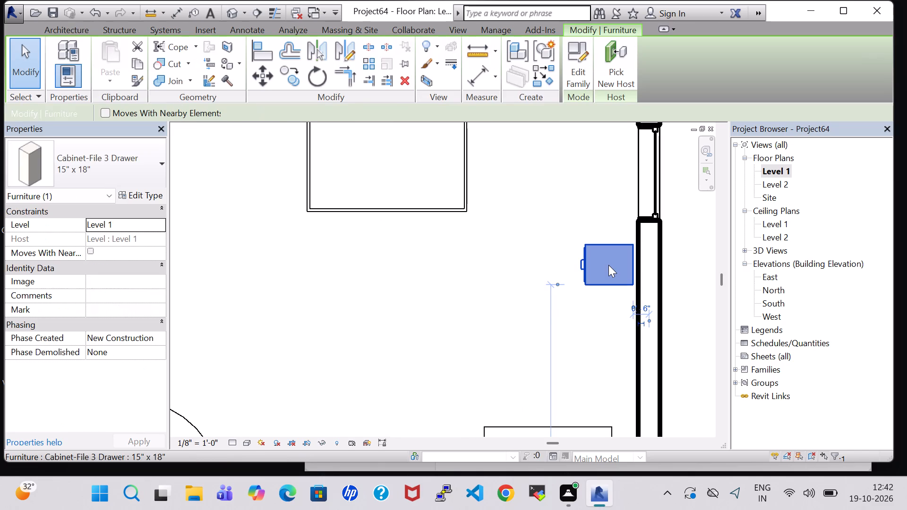
key("Right")
left_click(513, 269)
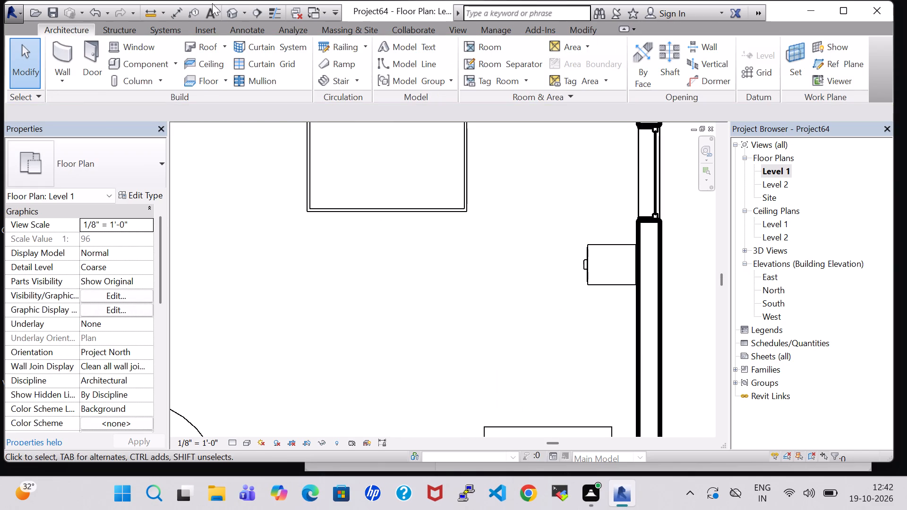
In the 3D view, rotate the queen-bed room's dresser 180° so its drawers face into the room.
left_click(227, 7)
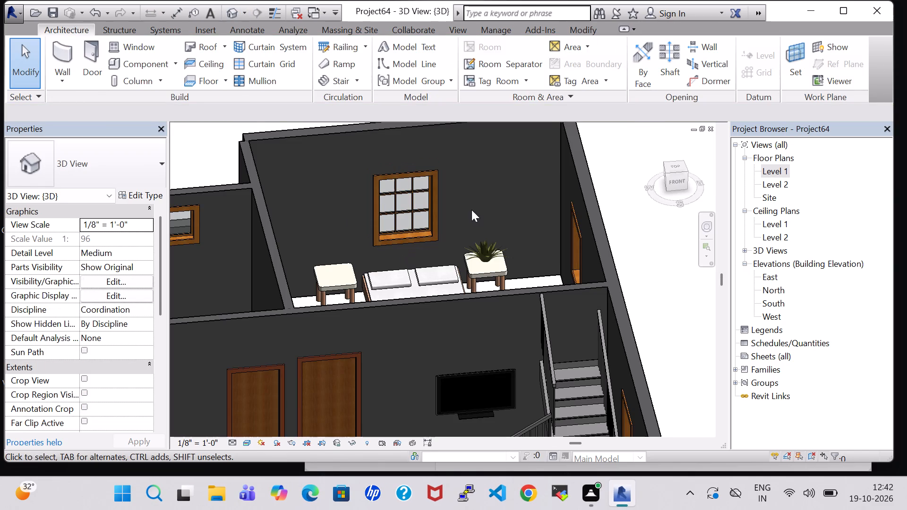
middle_click_drag(481, 197, 492, 316, "shift")
middle_click_drag(418, 241, 422, 241, "shift")
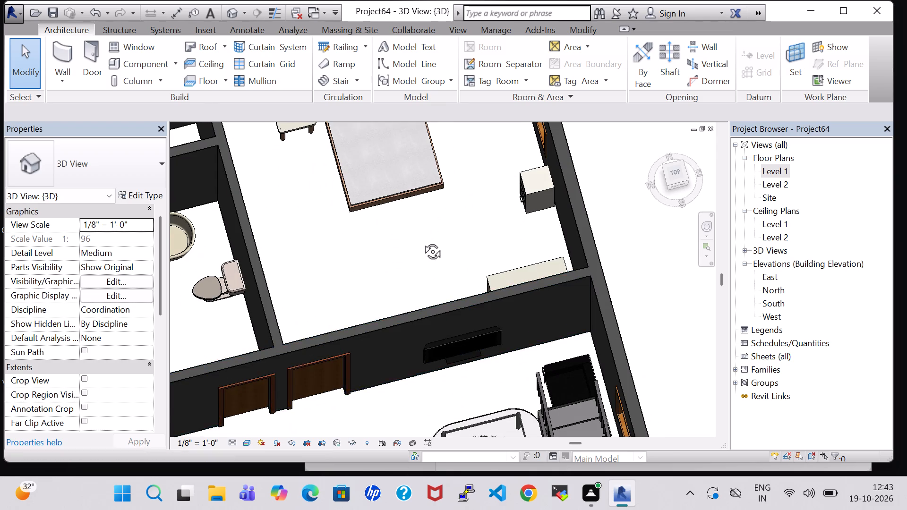
middle_click_drag(422, 241, 468, 229, "shift")
middle_click_drag(358, 307, 386, 195)
middle_click_drag(334, 238, 432, 250, "shift")
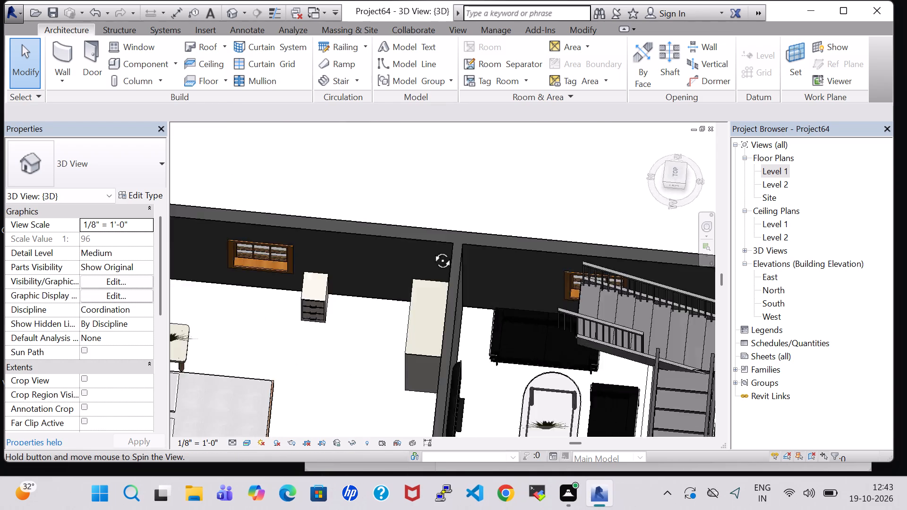
middle_click_drag(432, 250, 471, 259, "shift")
middle_click_drag(464, 271, 514, 57)
scroll(514, 59, "up", 1)
left_click(486, 224)
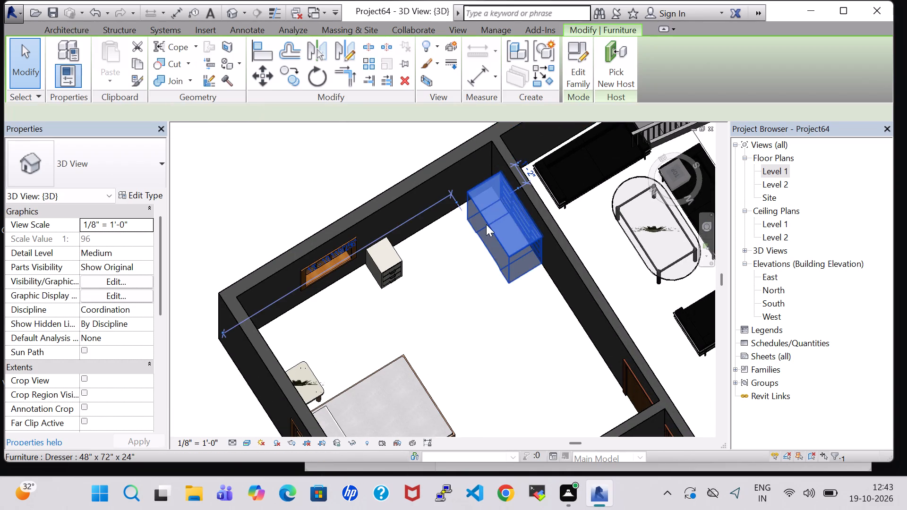
key("space")
key("space")
left_click(452, 279)
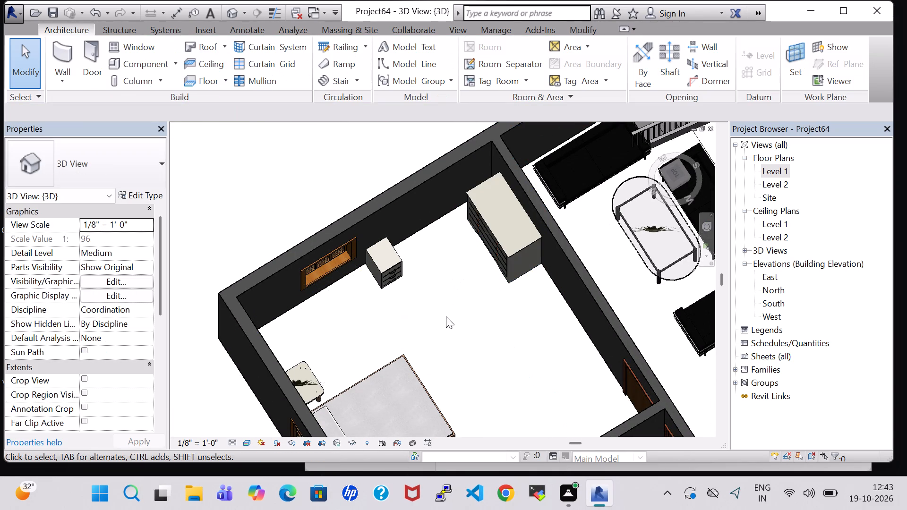
Examine the furnished rooms and overall house layout in the 3D view and on the Level 1 plan.
middle_click_drag(445, 320, 400, 221)
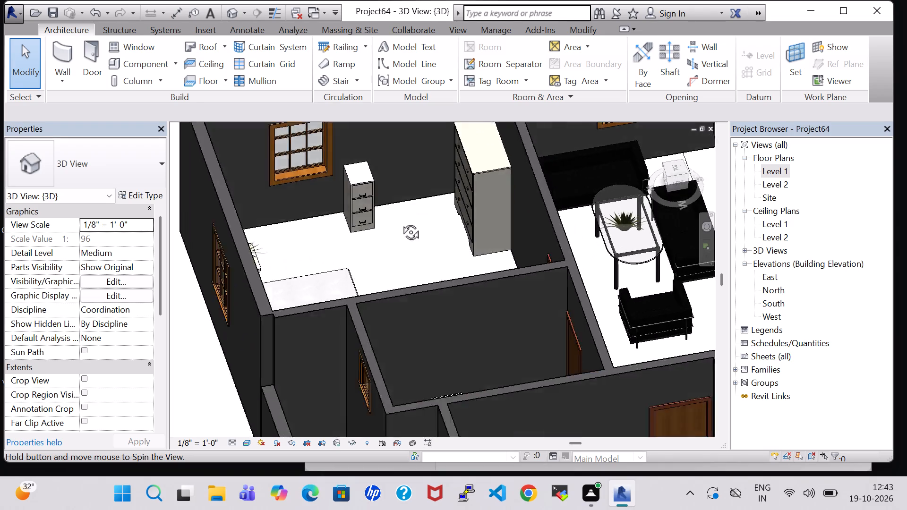
middle_click_drag(400, 221, 352, 226)
double_click(768, 173)
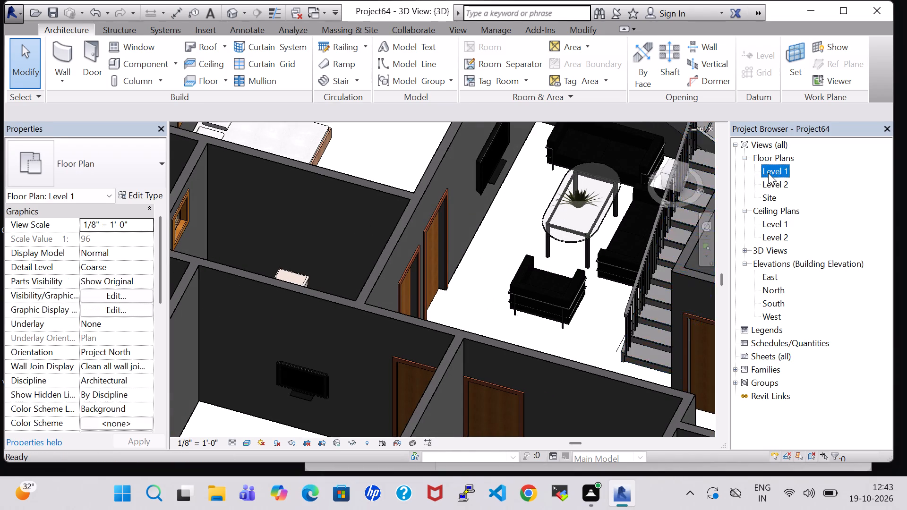
scroll(516, 256, "down", 6)
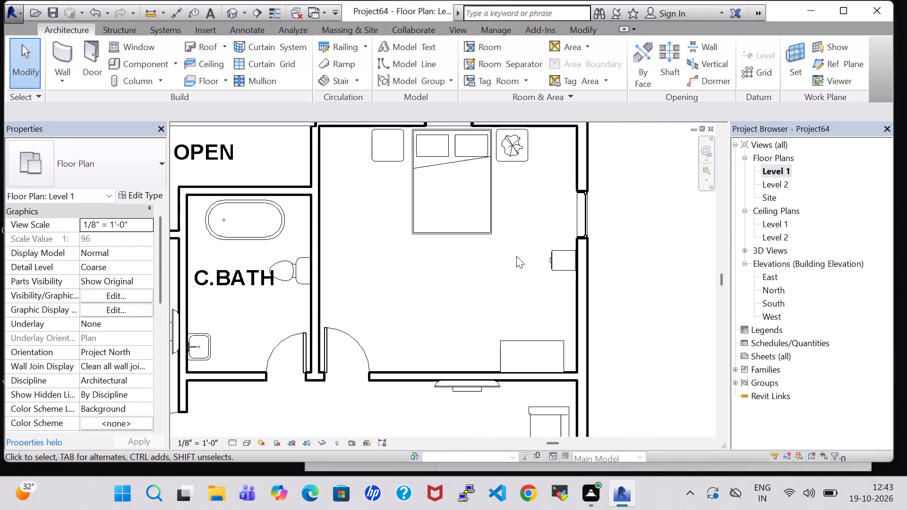
scroll(512, 259, "down", 2)
middle_click_drag(462, 276, 570, 295)
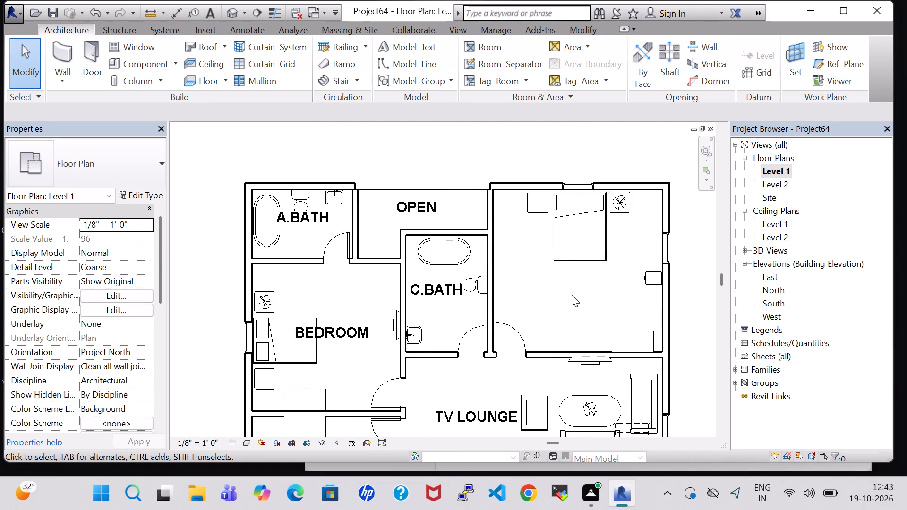
scroll(572, 296, "down", 2)
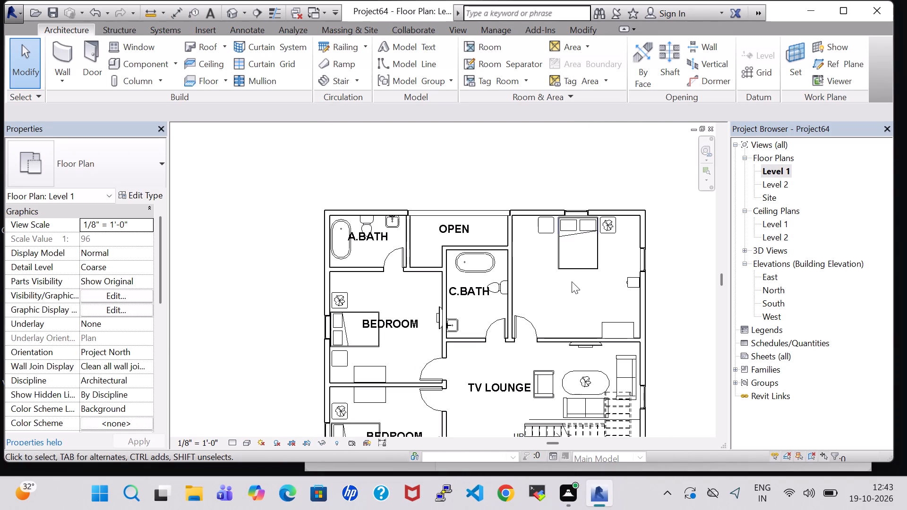
left_click(230, 10)
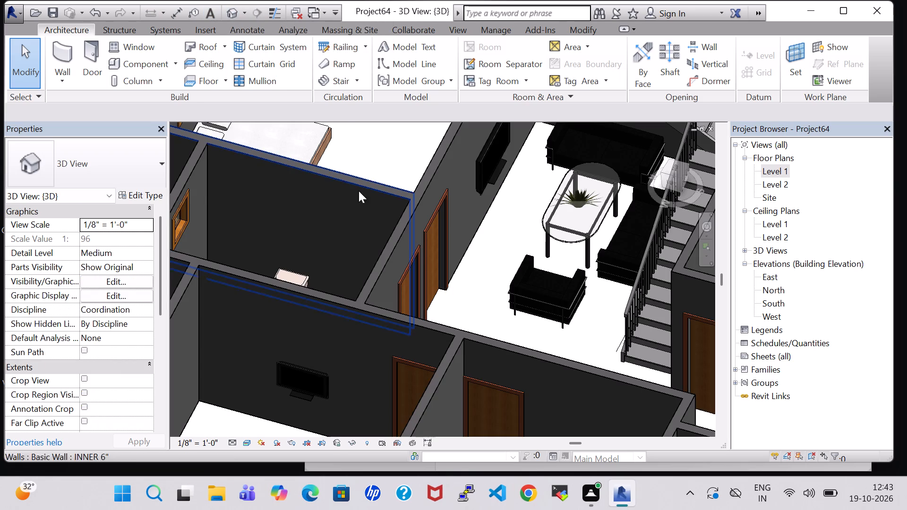
middle_click_drag(356, 232, 375, 225)
scroll(436, 178, "down", 7)
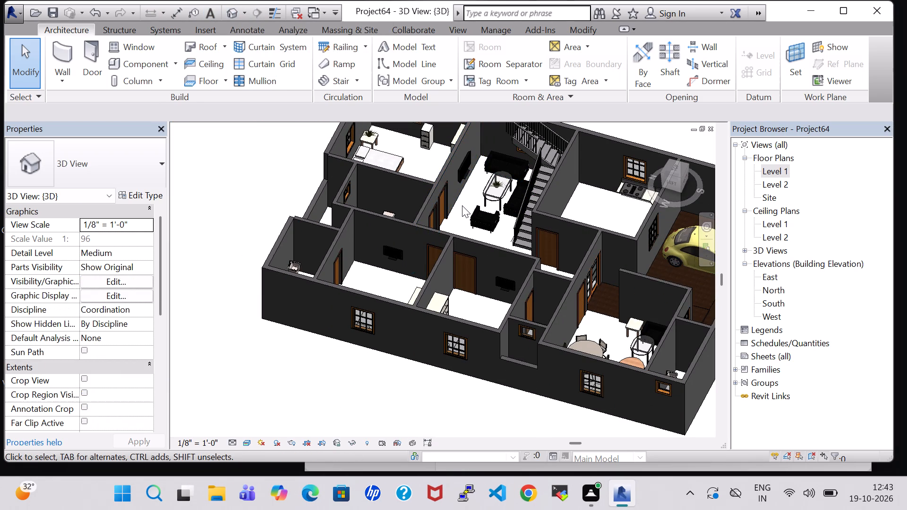
middle_click_drag(458, 192, 461, 223)
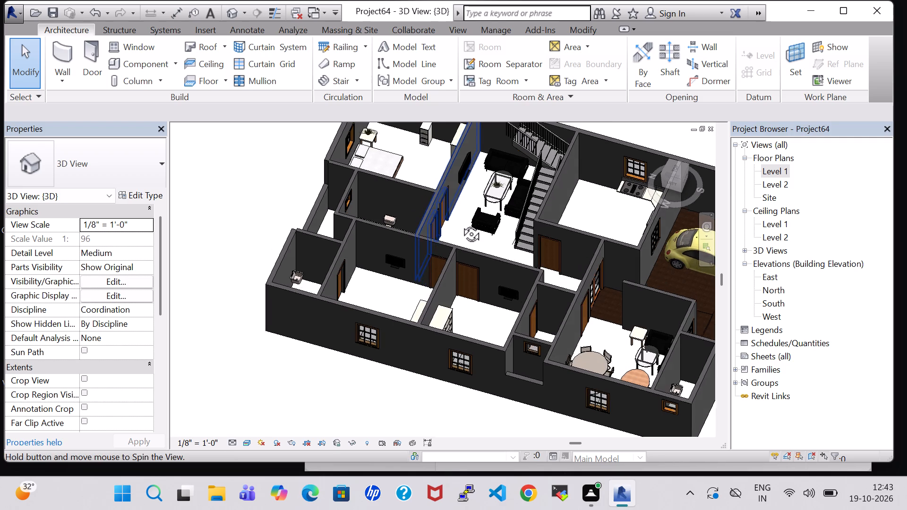
middle_click_drag(461, 223, 461, 225)
scroll(461, 225, "up", 2)
double_click(773, 174)
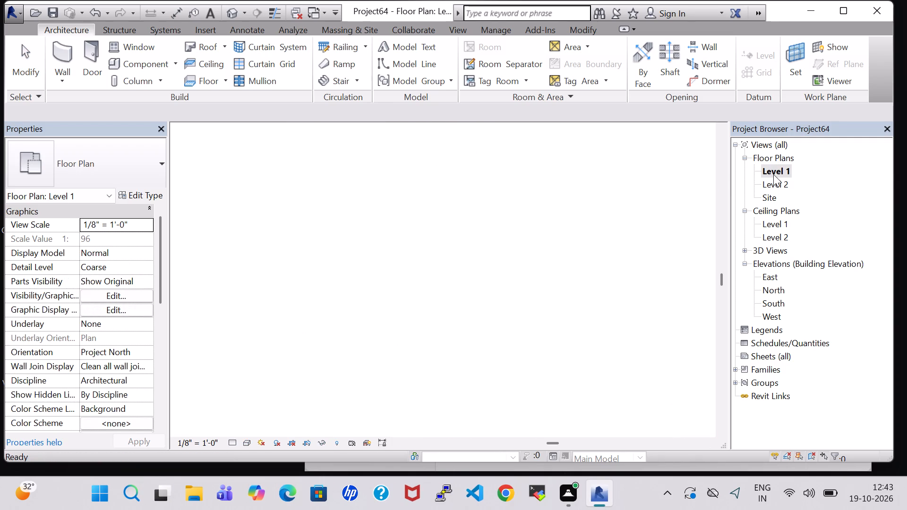
scroll(526, 159, "down", 5)
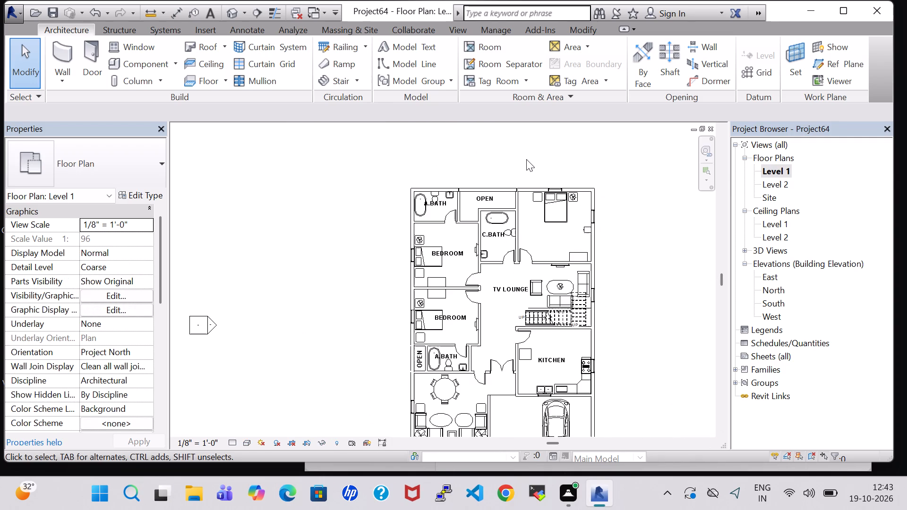
left_click(498, 179)
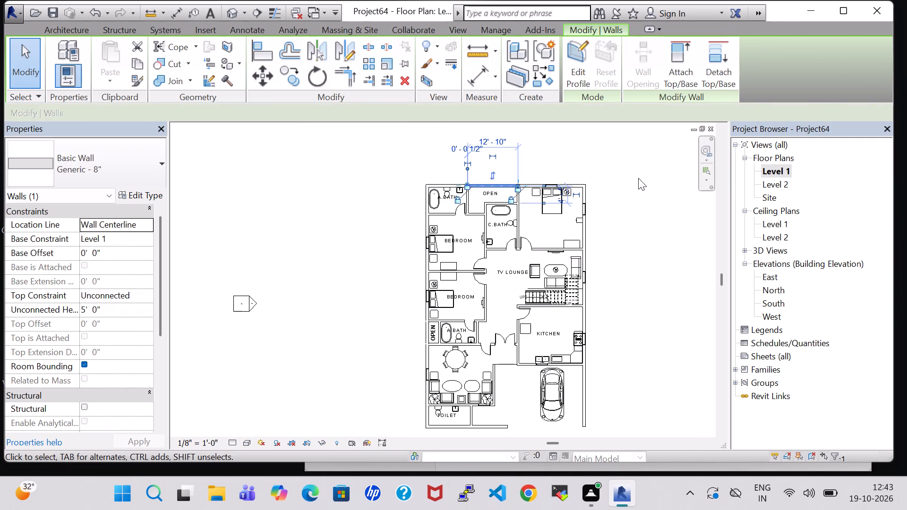
left_click(638, 179)
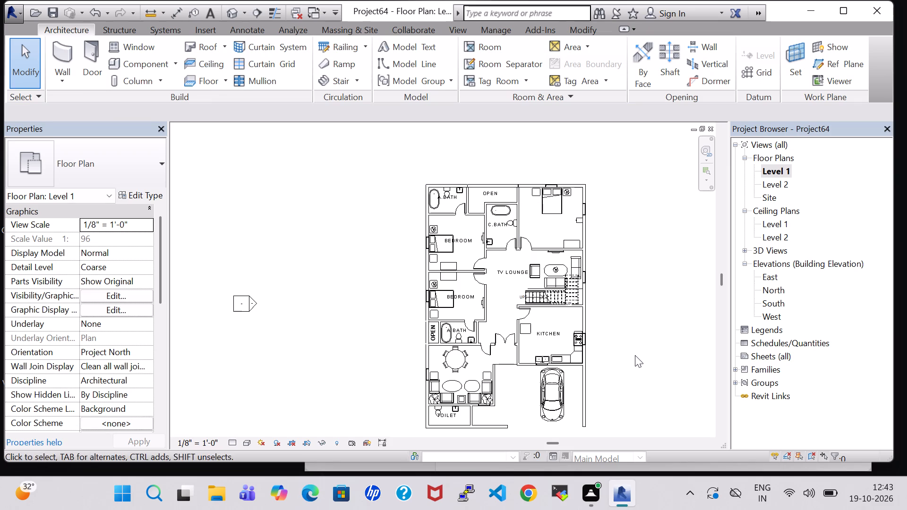
Sketch a Handrail - Rectangular railing about 15' 11" long along the centreline of the car porch's exterior side wall.
middle_click_drag(635, 355, 642, 293)
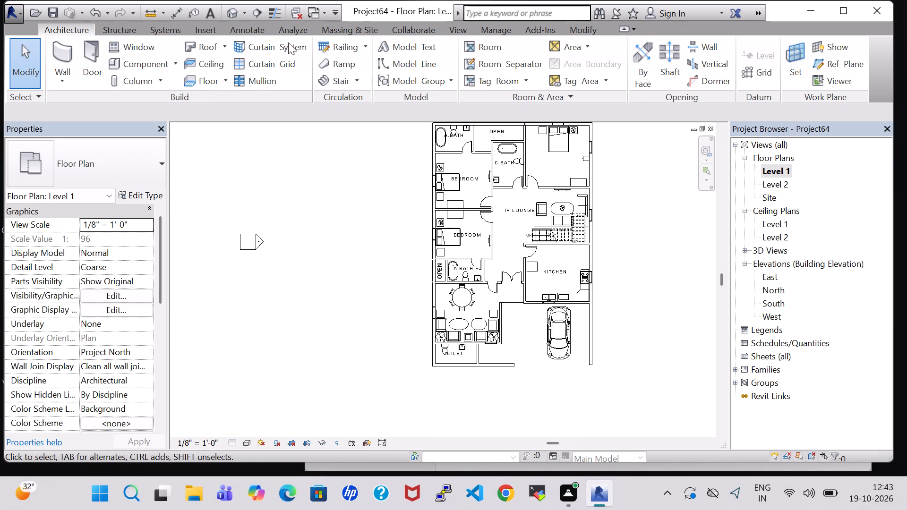
left_click(327, 46)
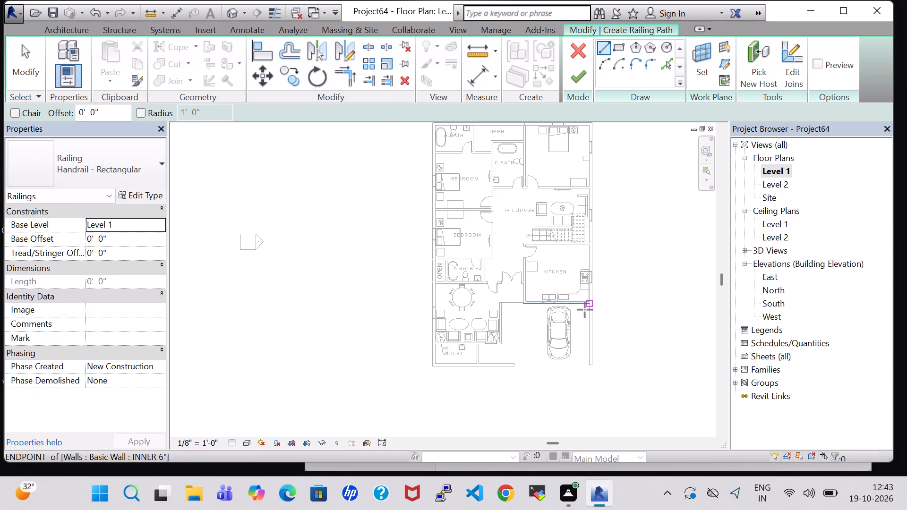
scroll(585, 310, "up", 6)
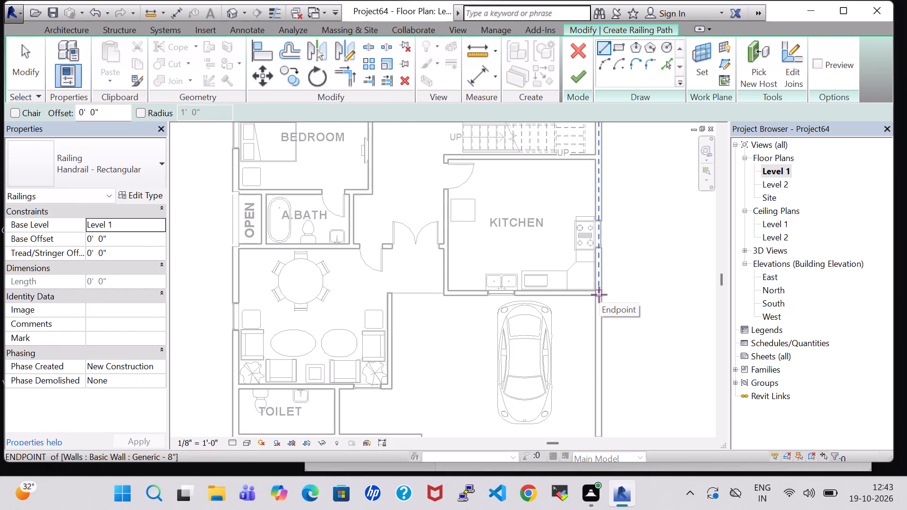
scroll(598, 295, "up", 7)
left_click(599, 296)
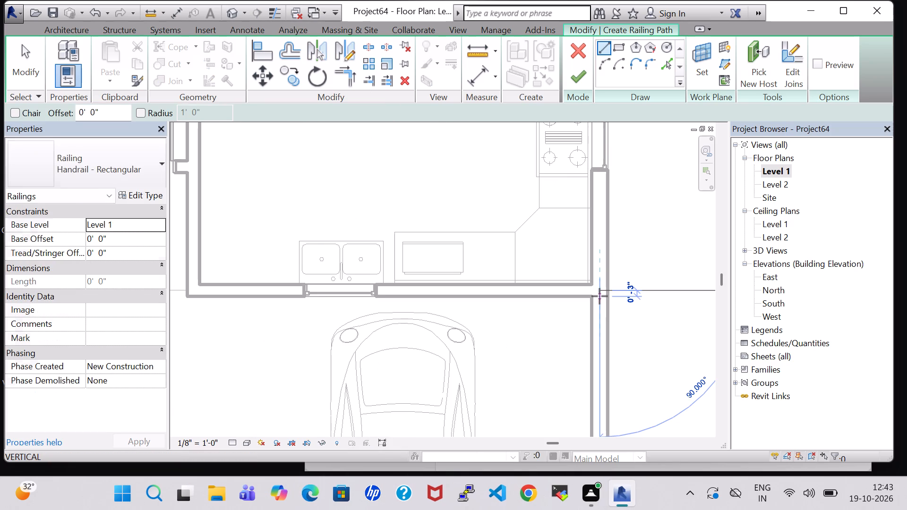
middle_click_drag(601, 358, 625, 158)
middle_click(625, 156)
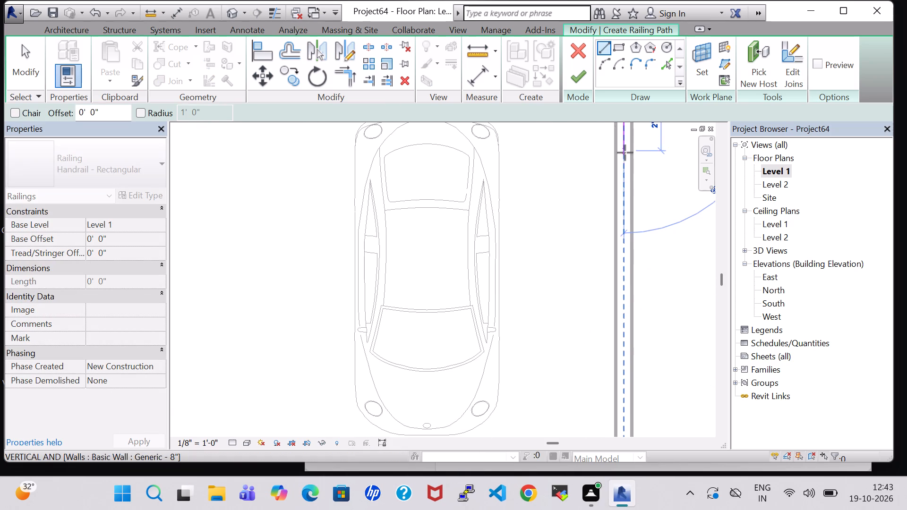
middle_click_drag(622, 310, 625, 110)
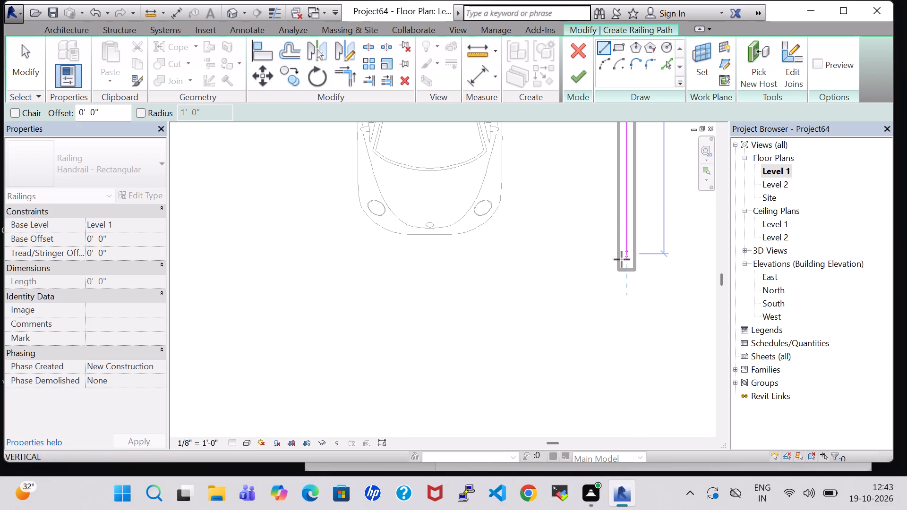
left_click(627, 270)
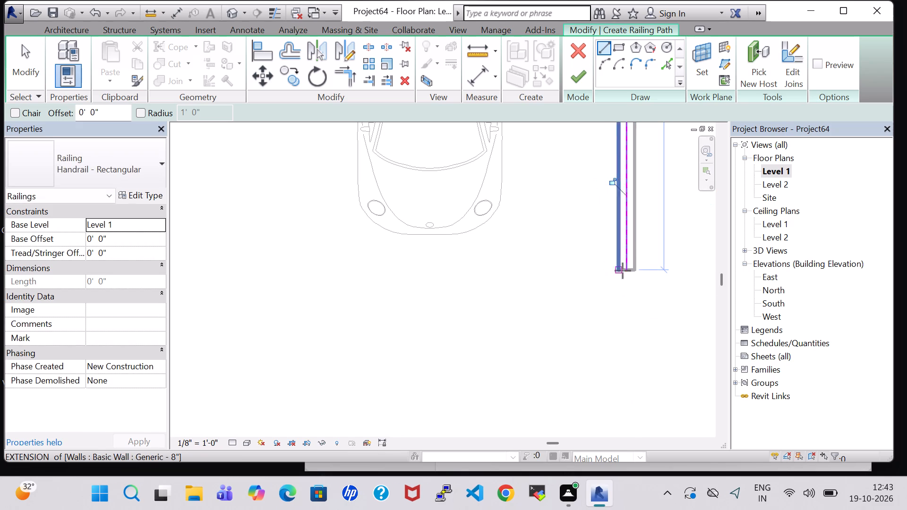
key("Escape")
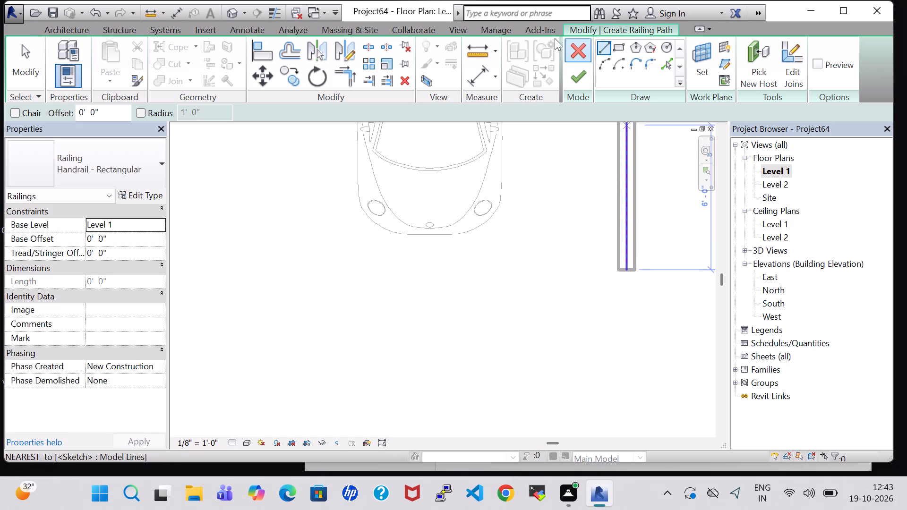
left_click(573, 79)
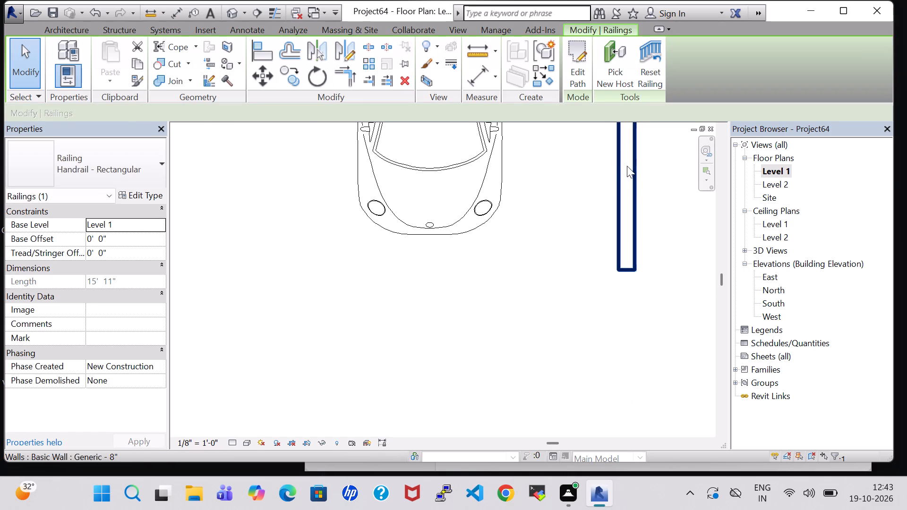
left_click(592, 190)
In the 3D view, edit the car porch railing and set its base offset to 2' 0".
scroll(629, 188, "down", 1)
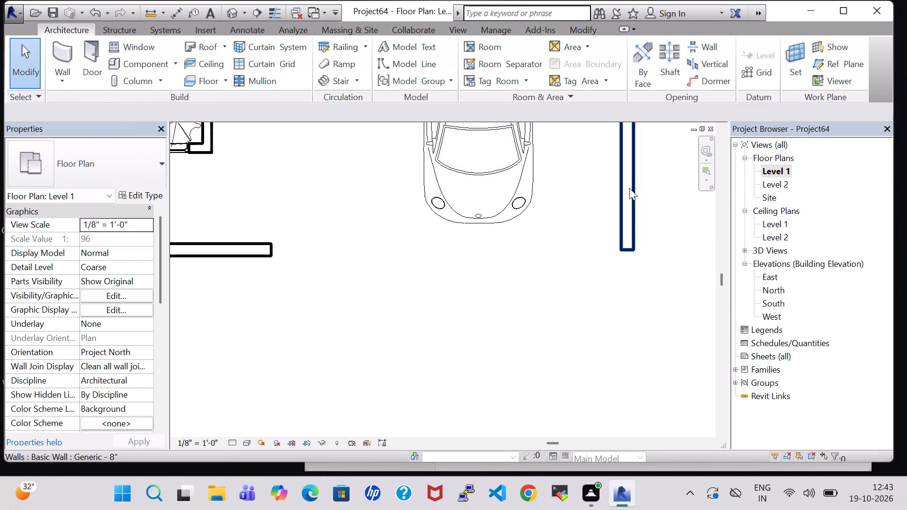
scroll(629, 188, "down", 8)
middle_click_drag(650, 182, 624, 289)
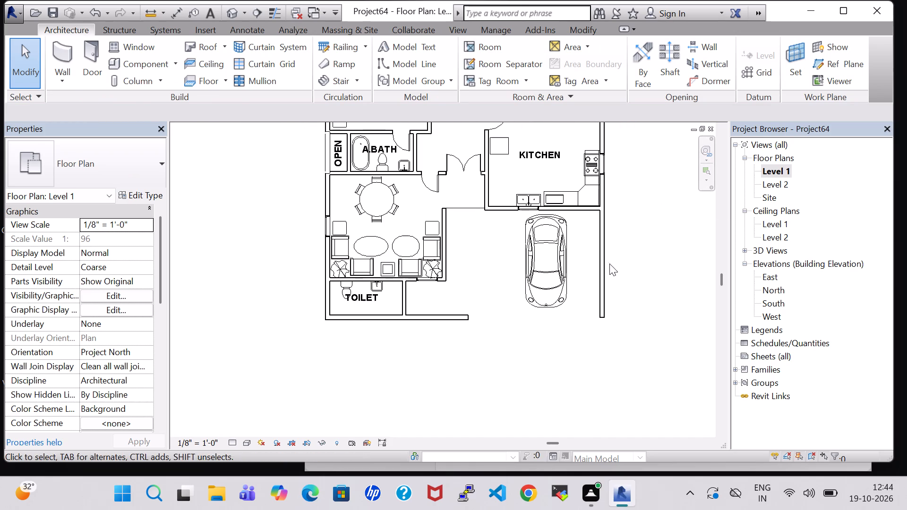
scroll(601, 191, "up", 7)
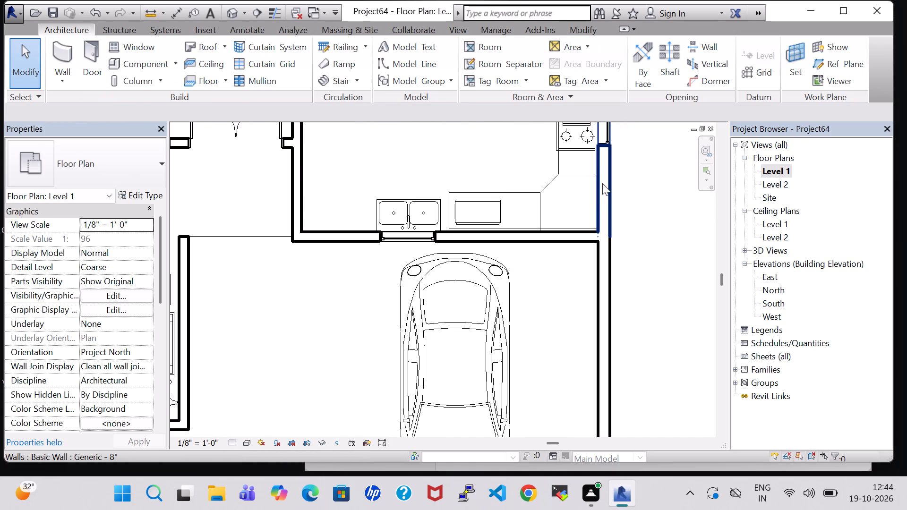
scroll(633, 317, "down", 3)
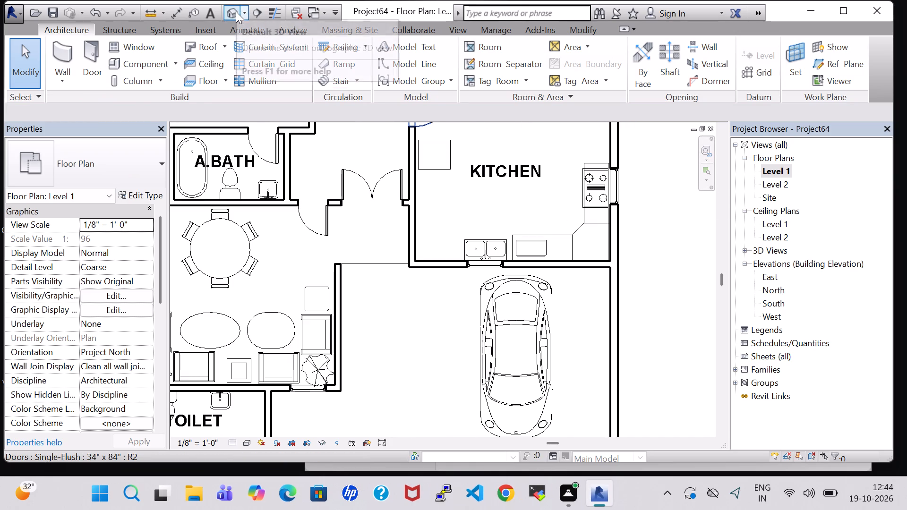
left_click(236, 11)
middle_click_drag(670, 324, 613, 212)
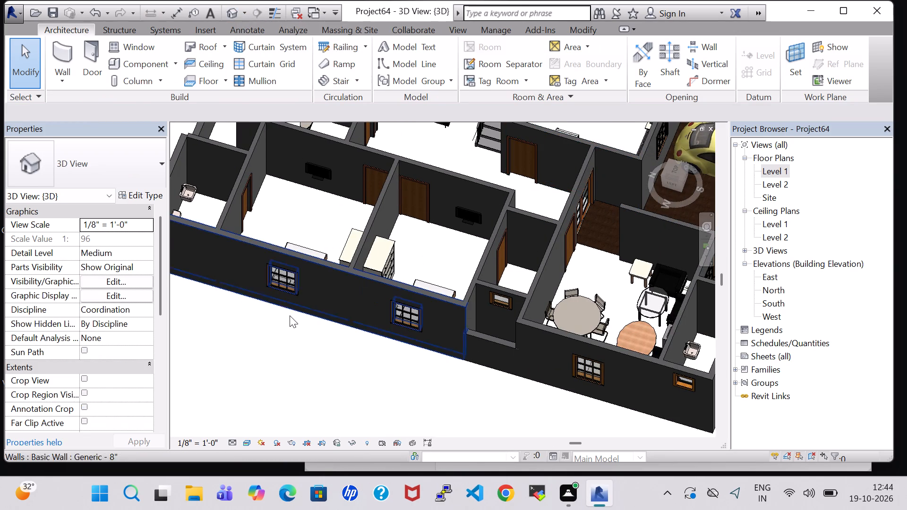
middle_click_drag(242, 335, 109, 271)
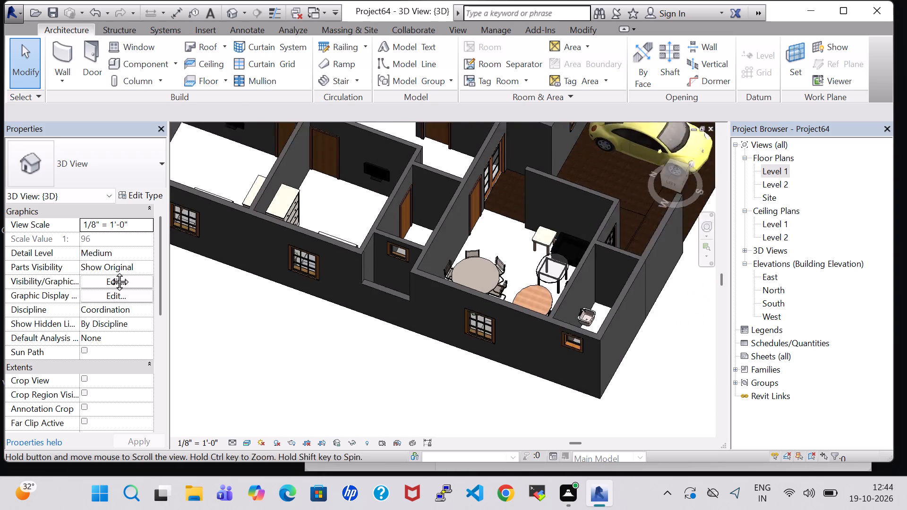
middle_click_drag(109, 271, 99, 266)
middle_click_drag(605, 281, 456, 292, "shift")
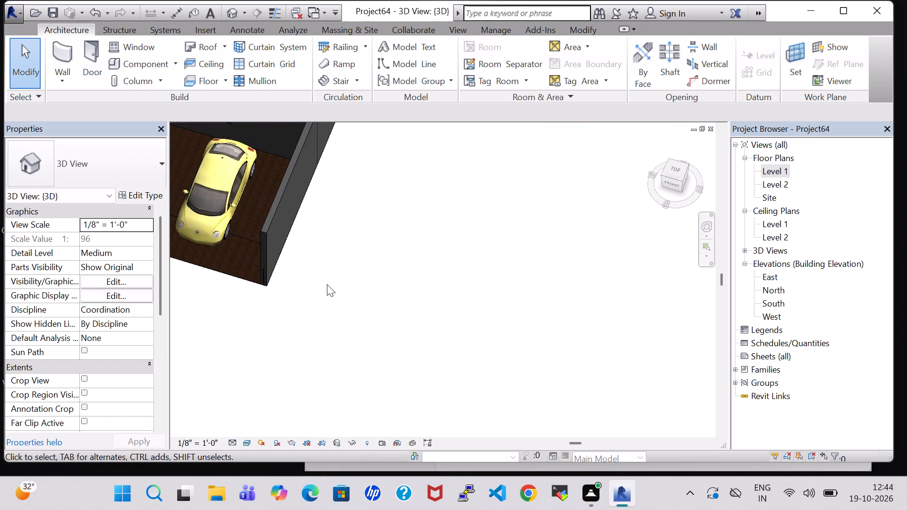
scroll(327, 284, "up", 5)
middle_click_drag(320, 284, 376, 282, "shift")
scroll(364, 290, "up", 1, "shift")
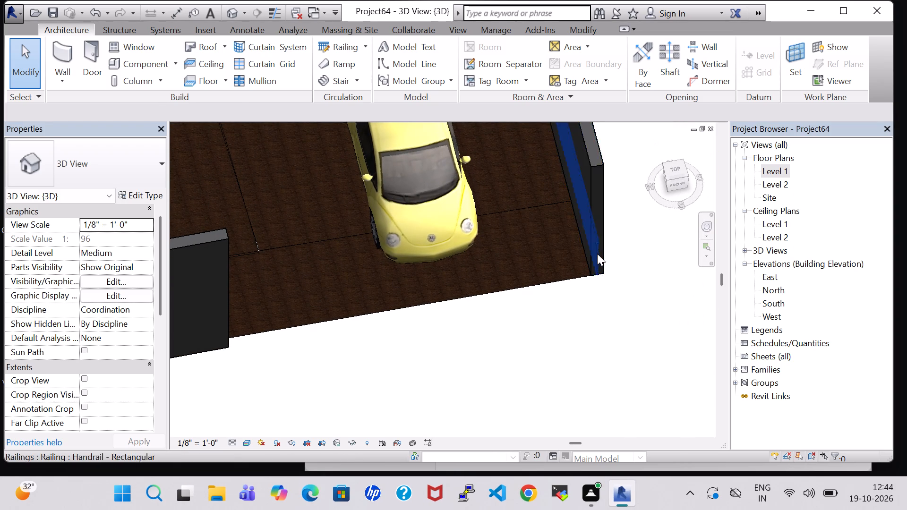
scroll(598, 260, "up", 10)
double_click(595, 233)
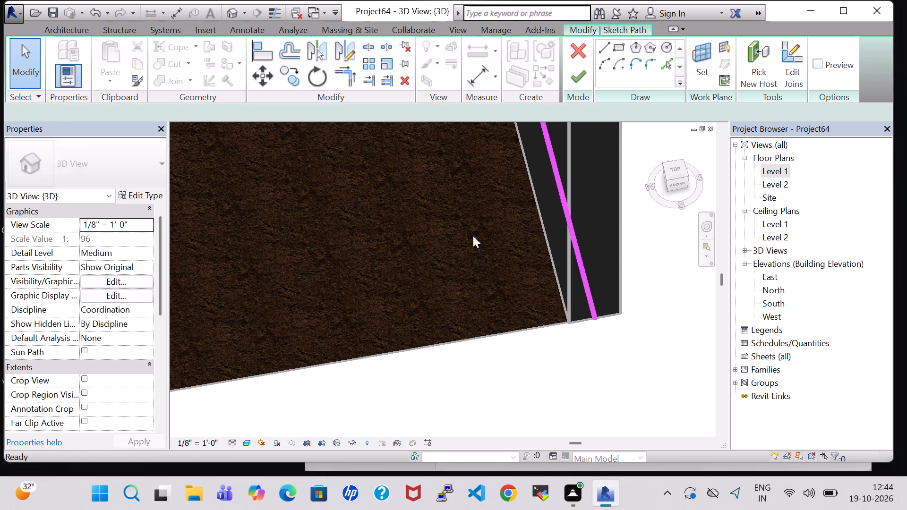
left_click(92, 240)
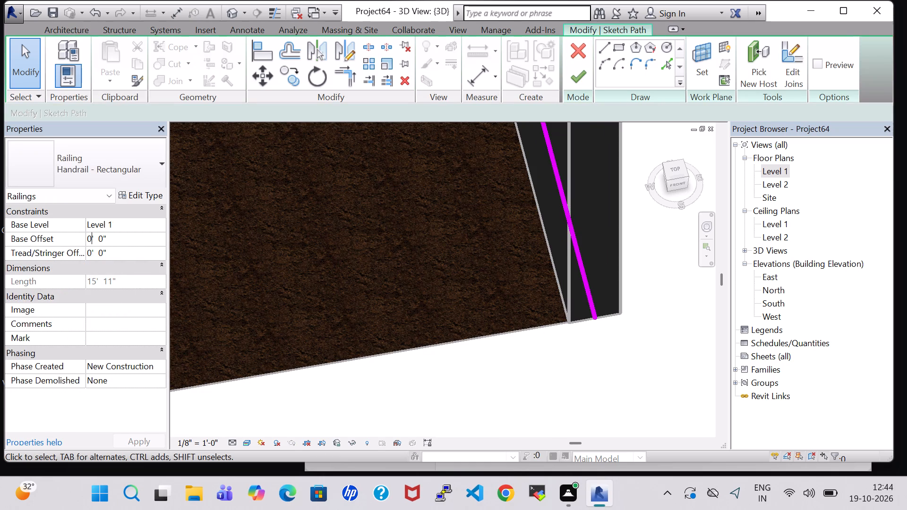
key("BackSpace")
key("2")
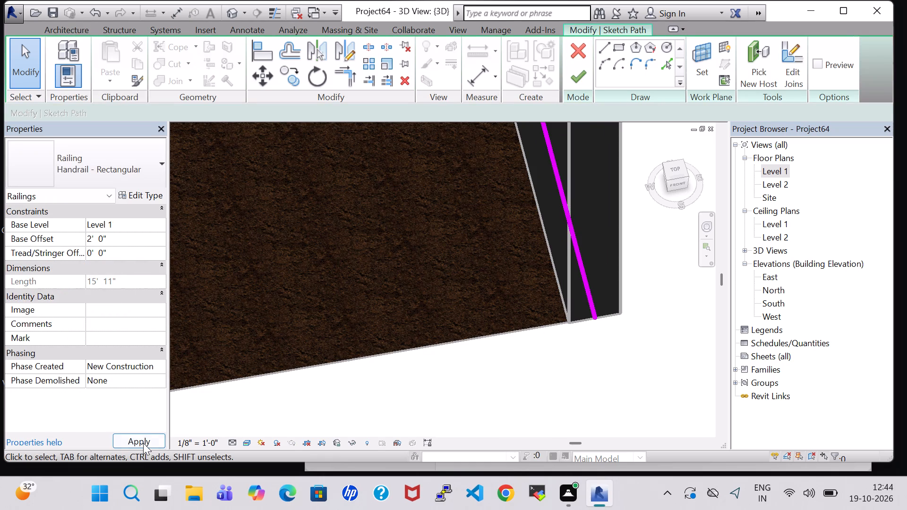
left_click(141, 442)
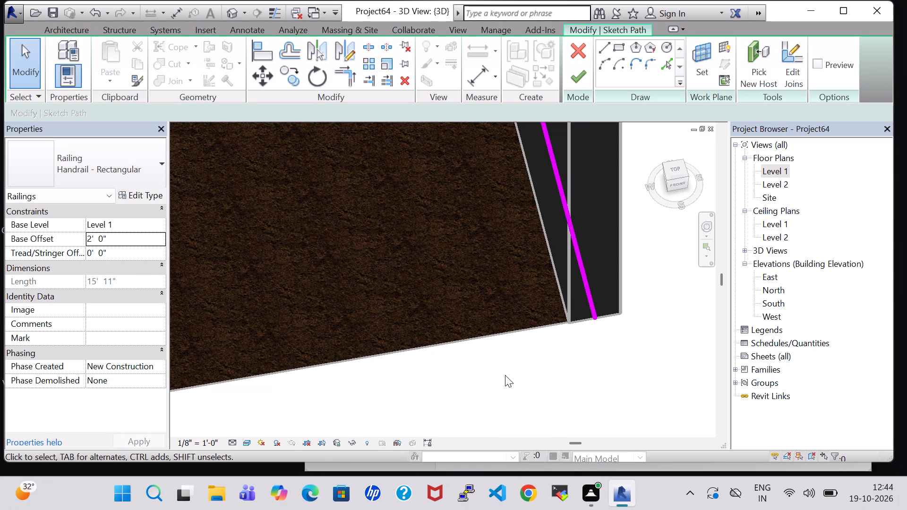
left_click(505, 375)
left_click(577, 69)
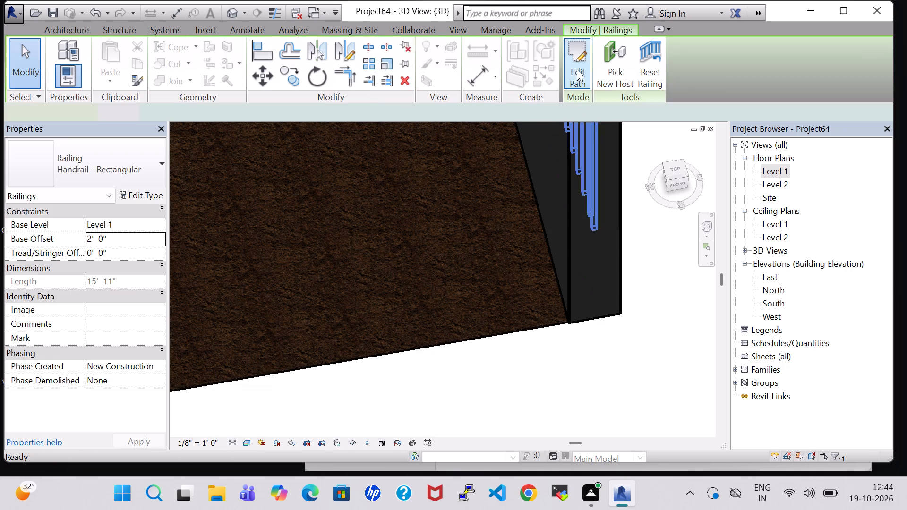
left_click(651, 321)
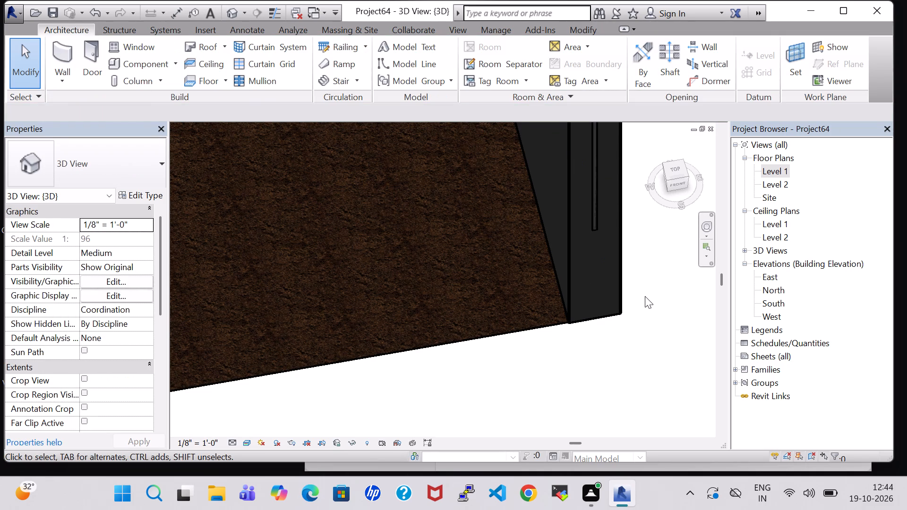
Examine the railing and the car porch side wall, with their properties, in the 3D view and on the Level 1 plan.
middle_click_drag(645, 295, 642, 444)
scroll(647, 365, "down", 4)
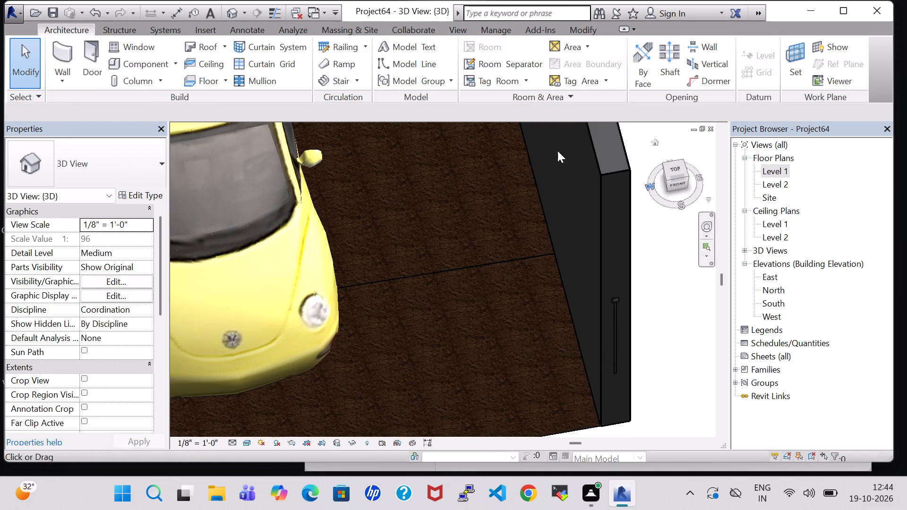
left_click(230, 14)
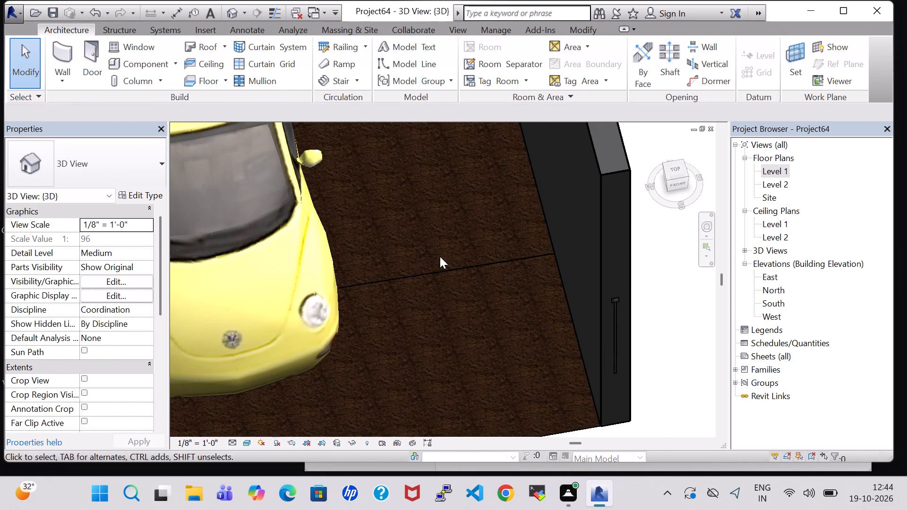
scroll(485, 266, "down", 7)
scroll(484, 264, "up", 2)
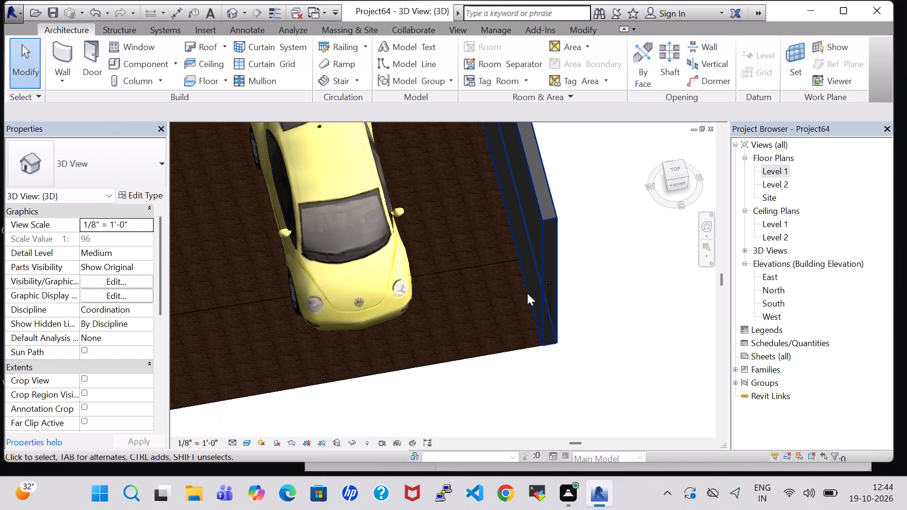
left_click(549, 297)
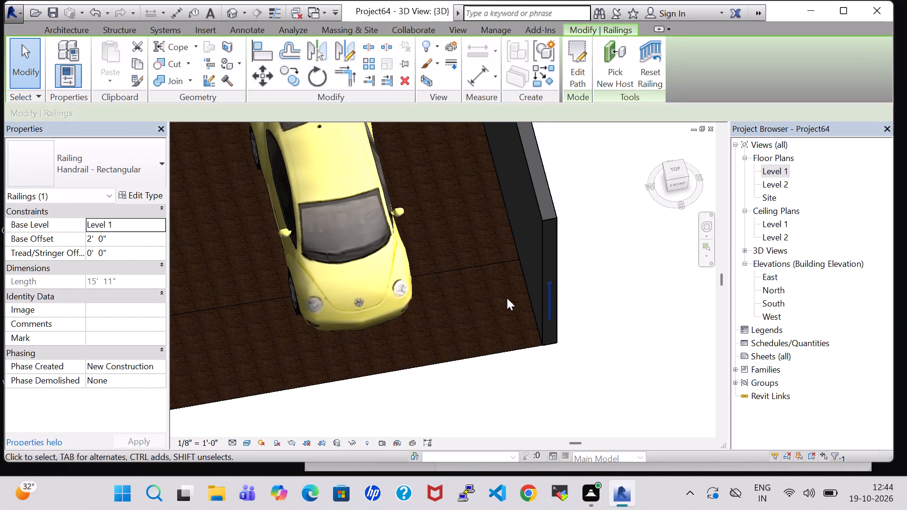
left_click(548, 229)
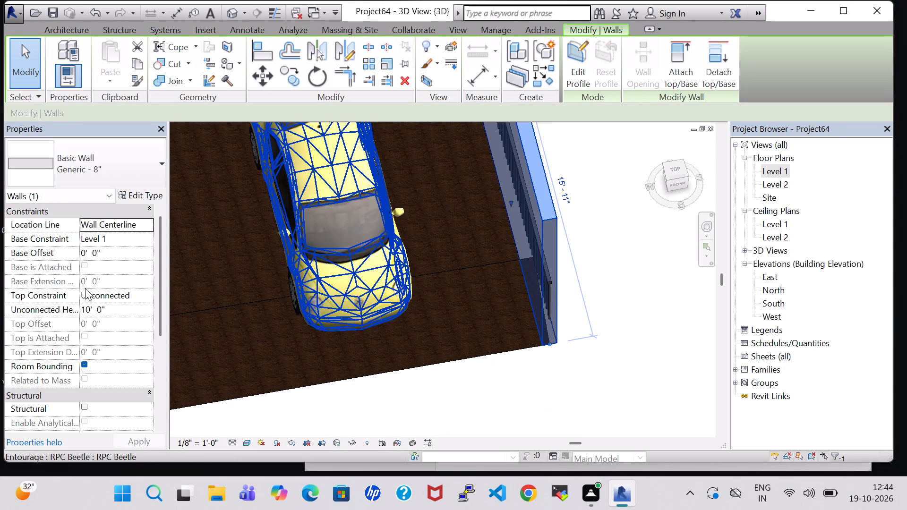
scroll(94, 309, "down", 4)
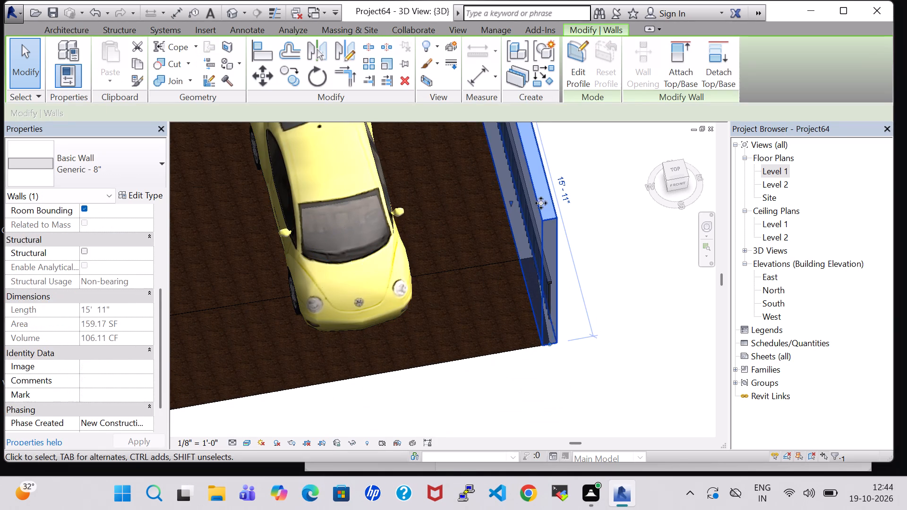
scroll(579, 204, "down", 7)
middle_click_drag(579, 204, 565, 256)
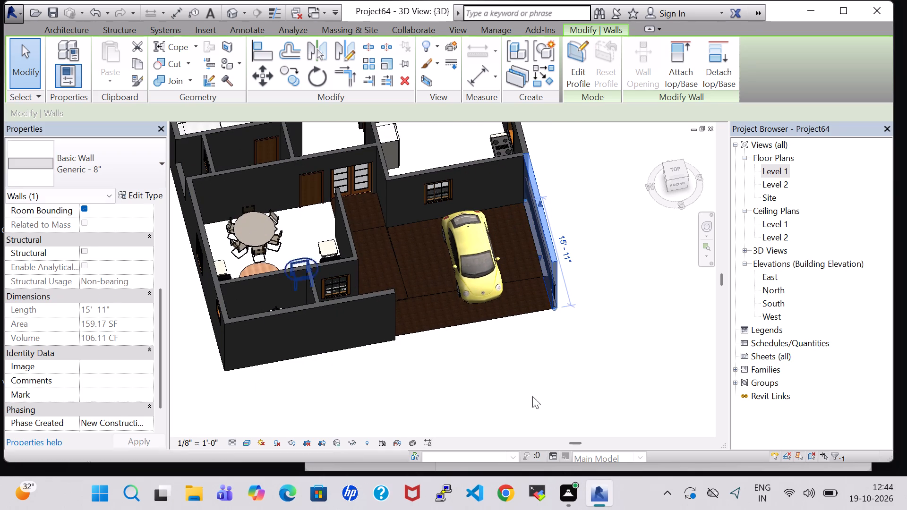
left_click(273, 391)
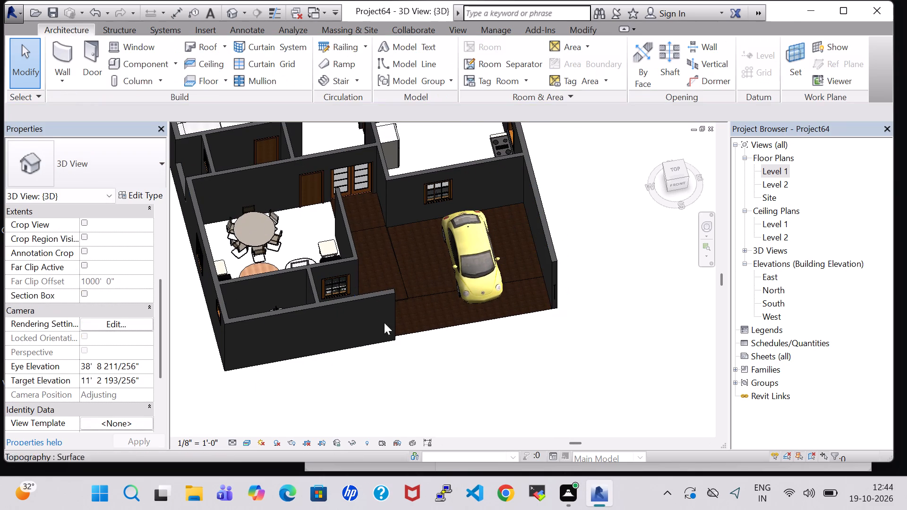
left_click(539, 215)
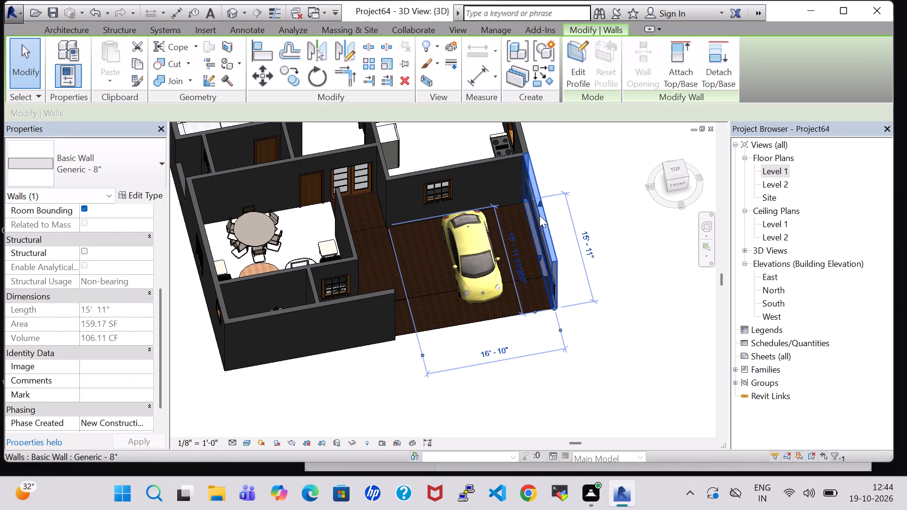
double_click(779, 172)
scroll(608, 301, "down", 4)
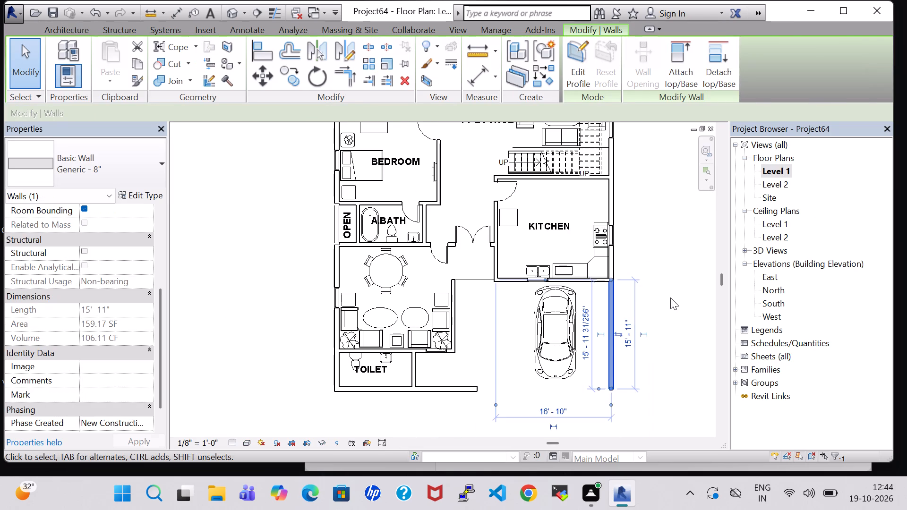
left_click(669, 298)
left_click(617, 324)
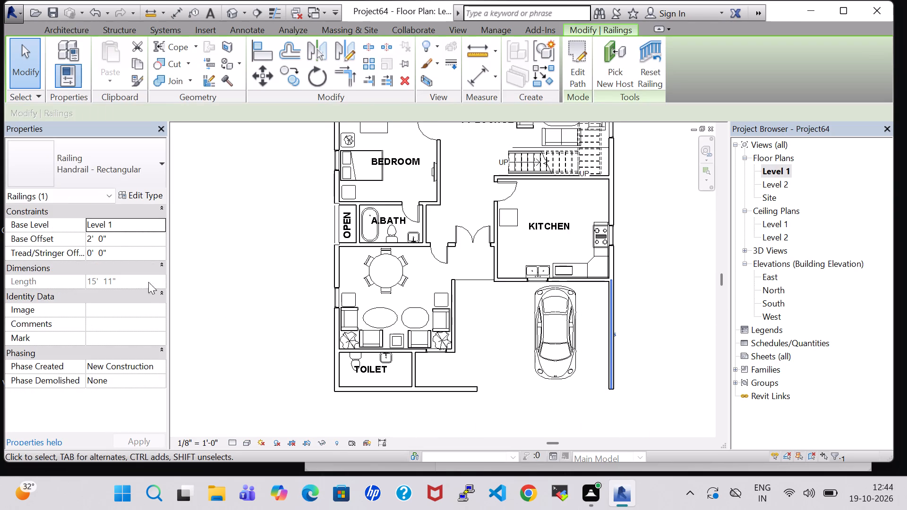
left_click(671, 367)
scroll(671, 367, "up", 3)
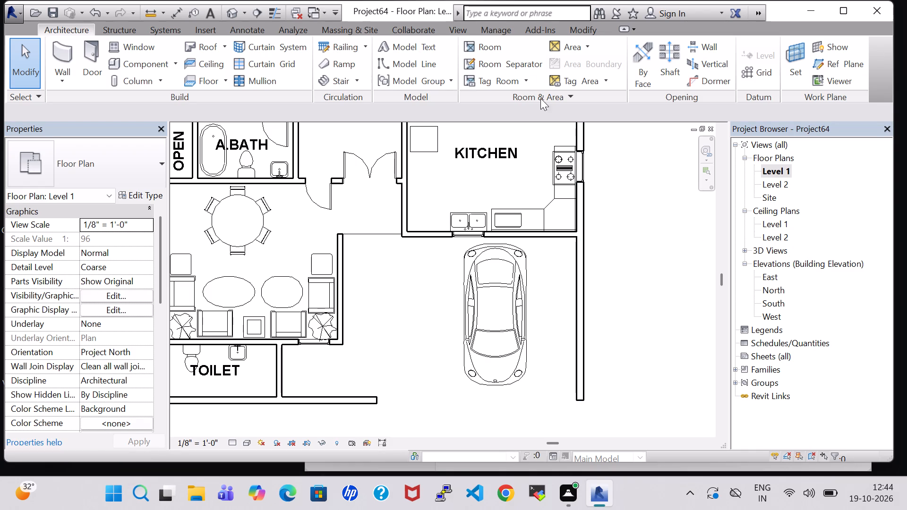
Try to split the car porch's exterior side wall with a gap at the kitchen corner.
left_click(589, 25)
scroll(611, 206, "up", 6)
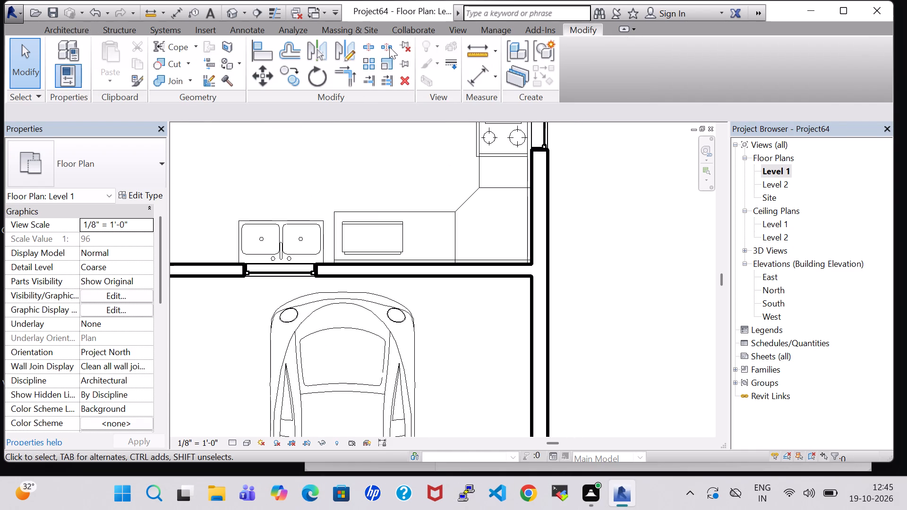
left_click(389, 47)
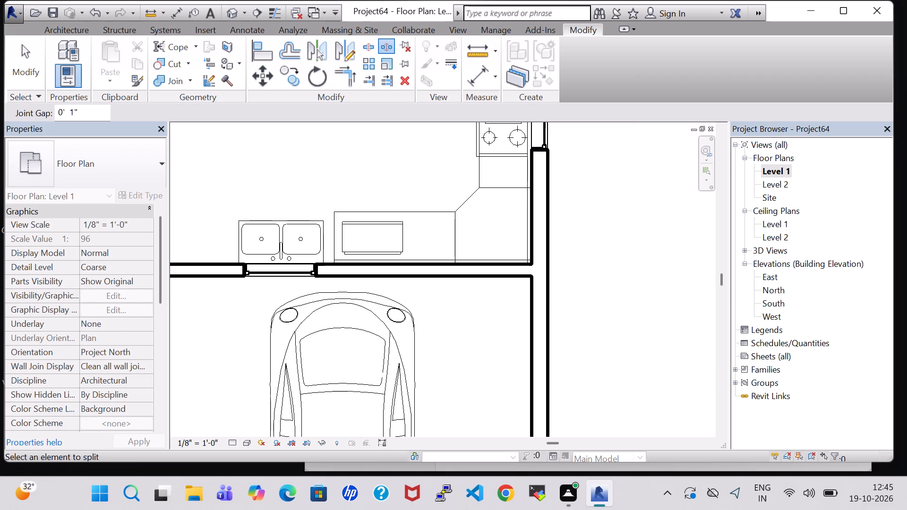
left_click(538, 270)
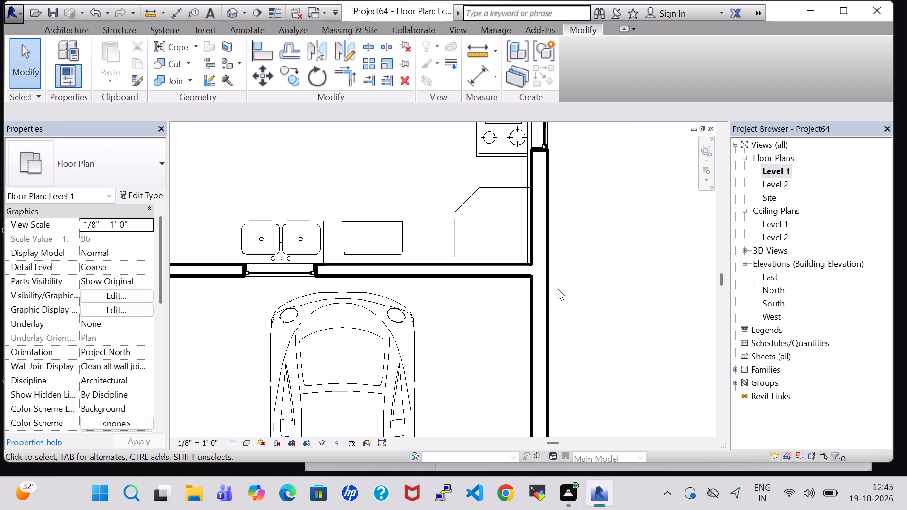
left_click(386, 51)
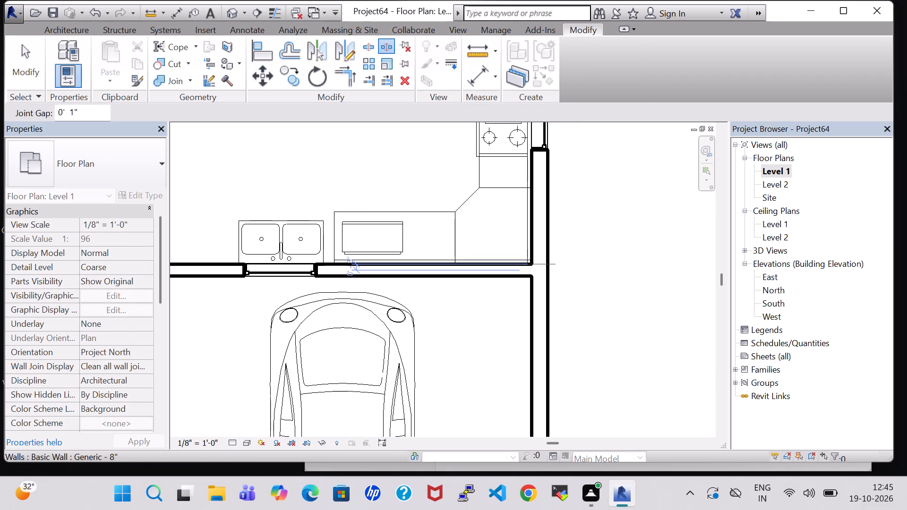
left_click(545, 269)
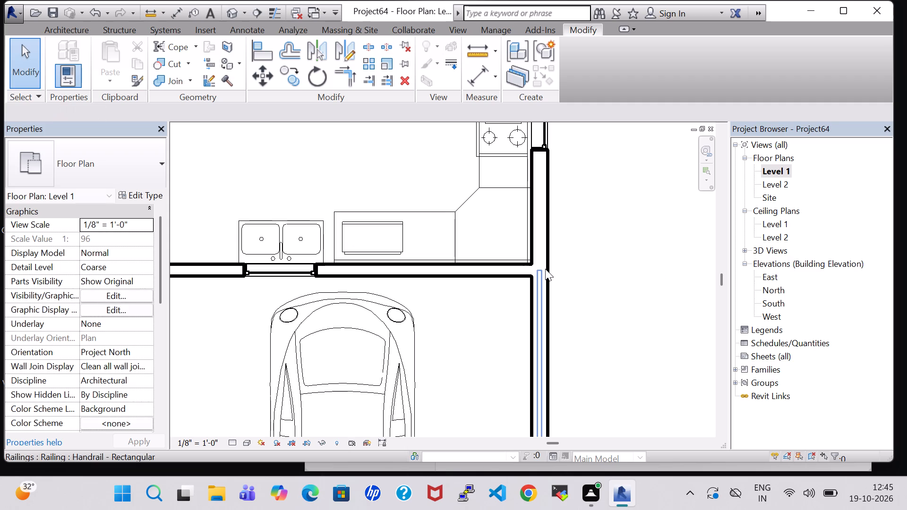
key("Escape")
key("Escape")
Set the unconnected height of the car porch's exterior side wall to 2' 0".
left_click(551, 318)
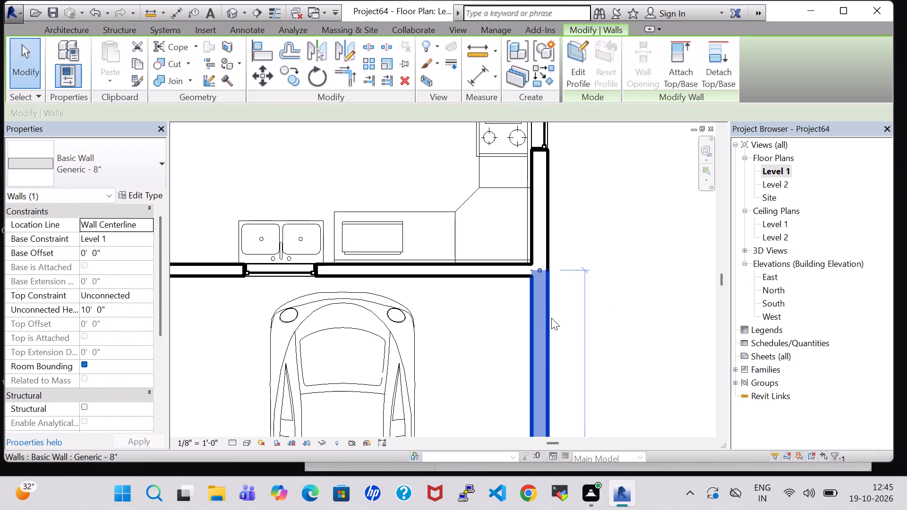
left_click(92, 311)
key("BackSpace")
key("BackSpace")
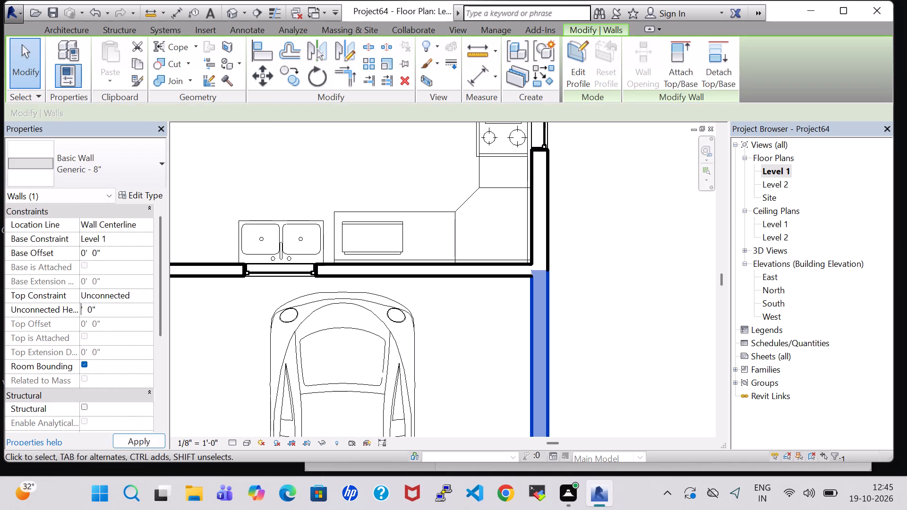
type("2'")
key("BackSpace")
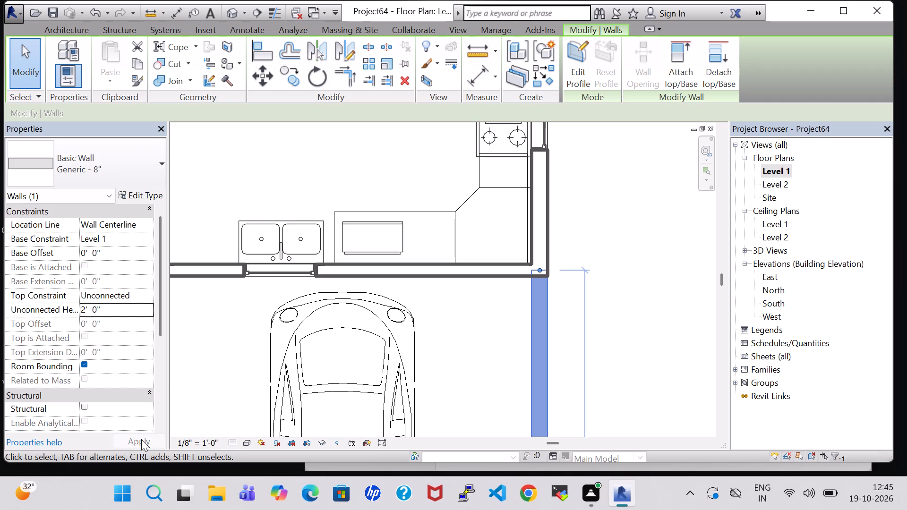
left_click(141, 439)
left_click(661, 369)
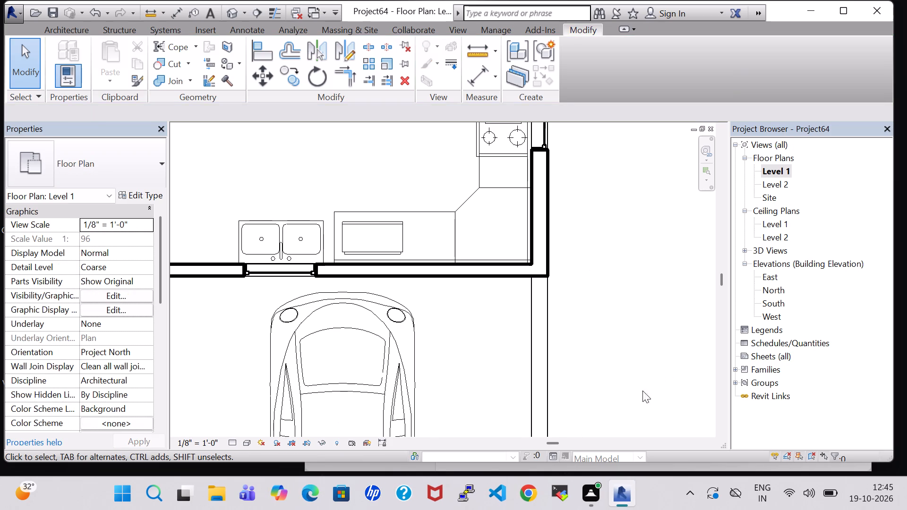
In the 3D view, change the car porch side railing's type to Glass Panel - Bottom Fill.
middle_click_drag(642, 391, 658, 229)
scroll(650, 236, "down", 5)
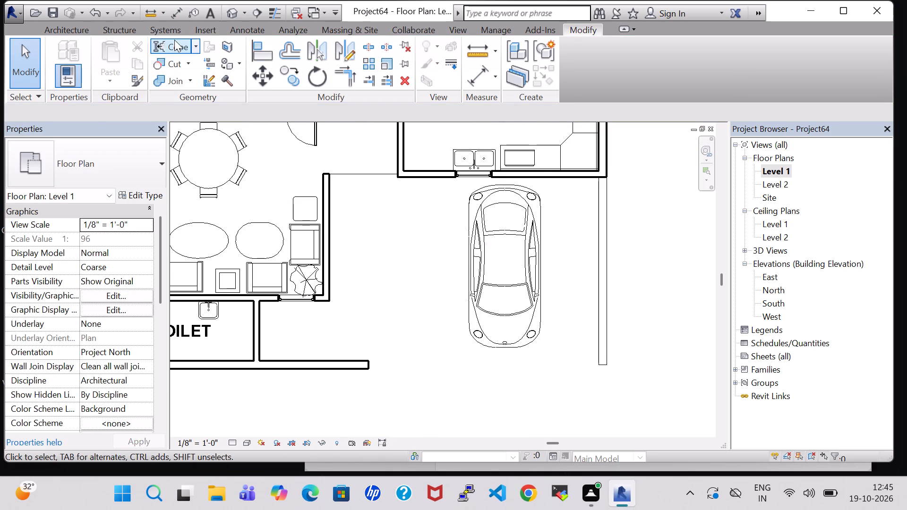
left_click(235, 11)
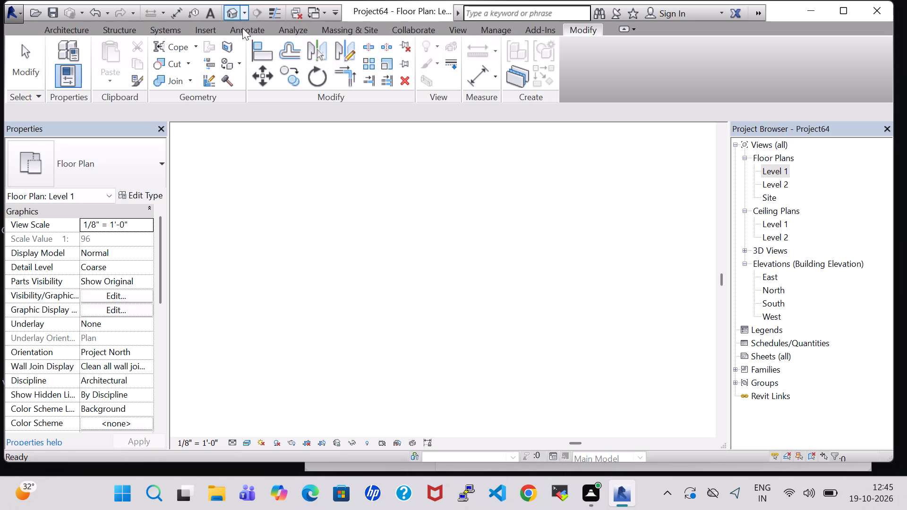
middle_click_drag(539, 338, 509, 236)
middle_click_drag(509, 144, 508, 295)
scroll(508, 295, "up", 1)
middle_click_drag(508, 295, 497, 268, "shift")
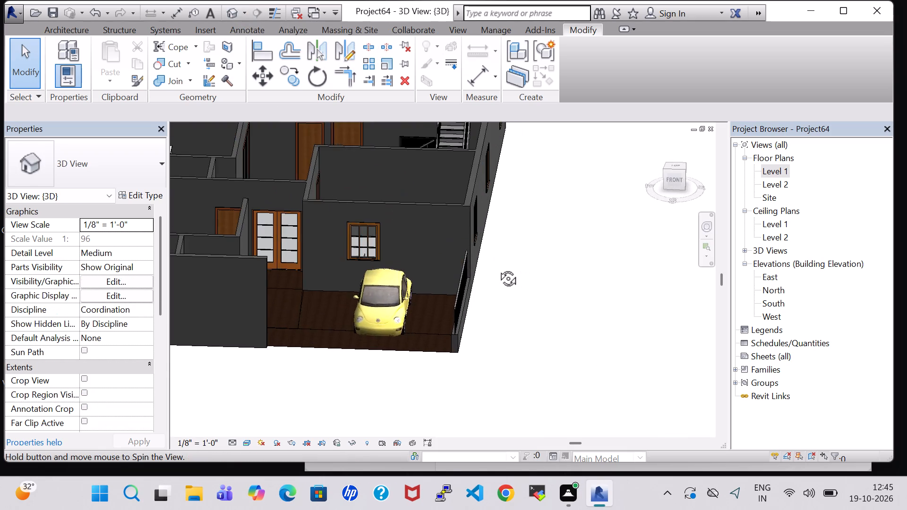
middle_click_drag(497, 268, 424, 244, "shift")
scroll(424, 243, "up", 5)
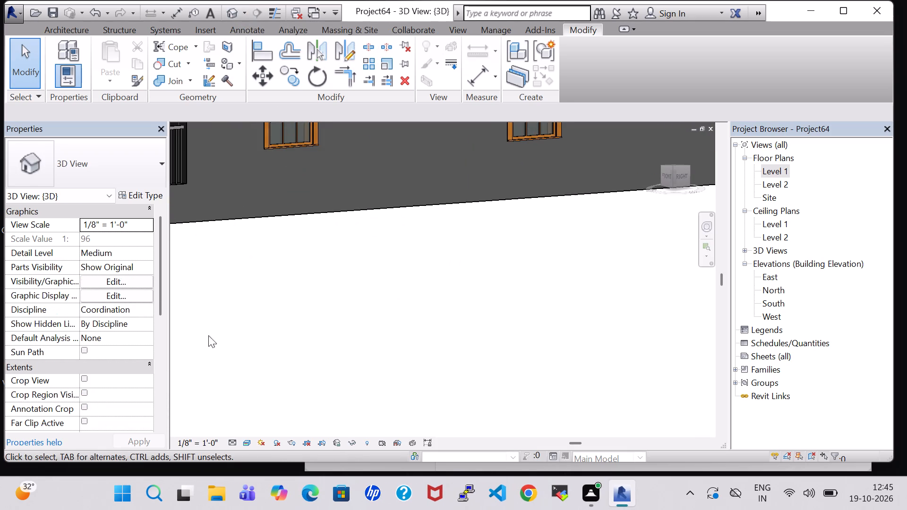
middle_click_drag(240, 345, 602, 398)
left_click(464, 189)
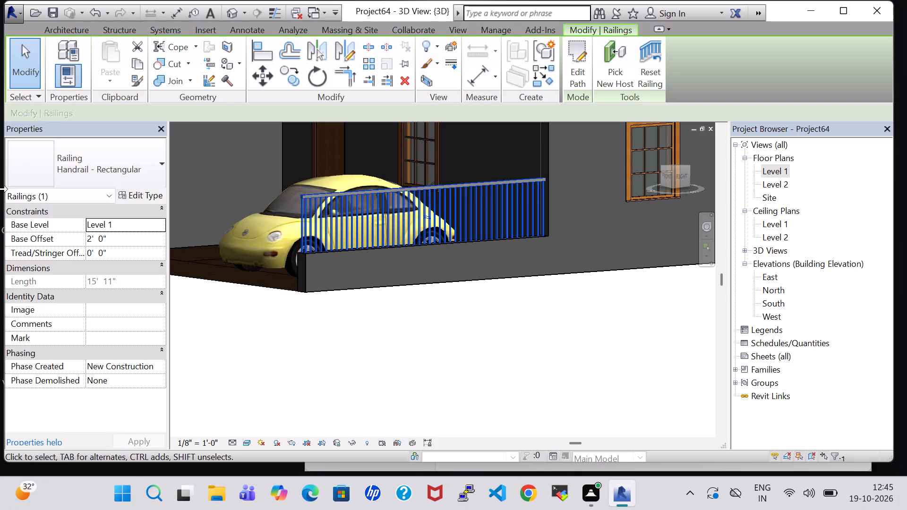
left_click(122, 157)
scroll(113, 223, "up", 3)
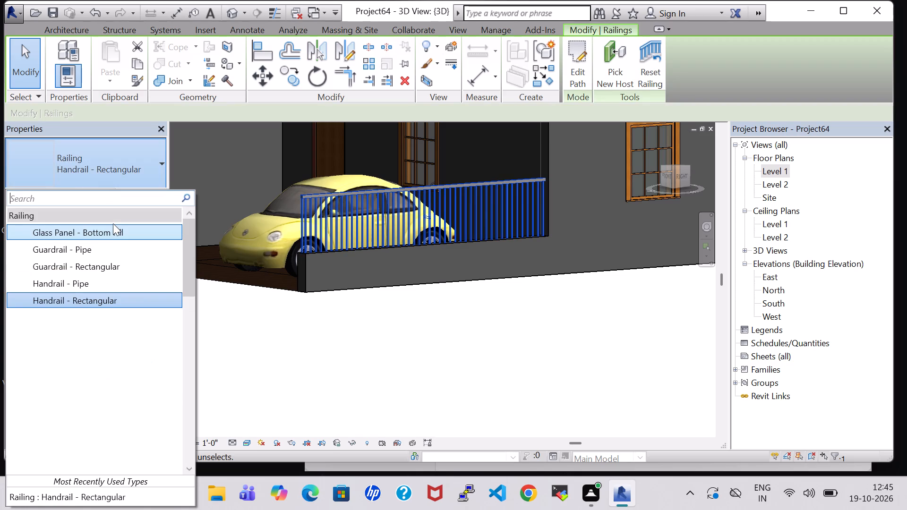
left_click(117, 233)
left_click(405, 330)
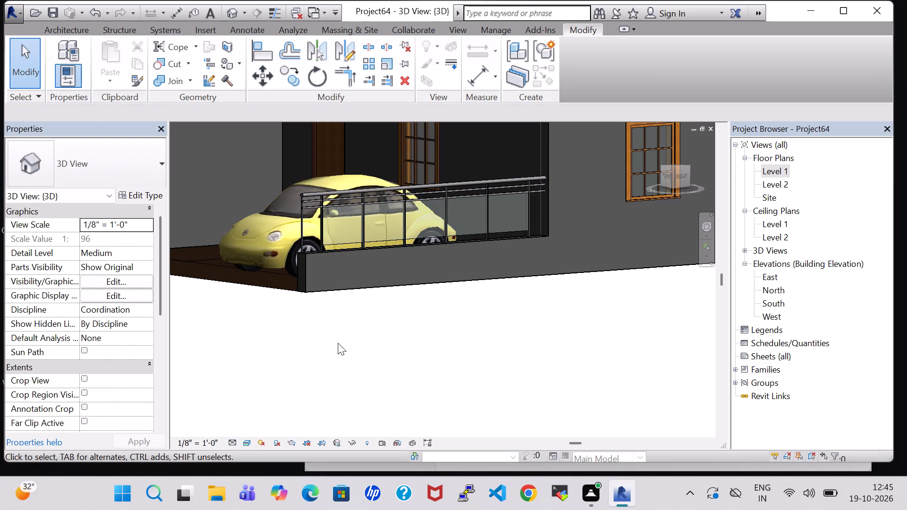
Examine the car porch and the front wall beside the toilet in the 3D view.
middle_click_drag(338, 343, 381, 348, "shift")
scroll(338, 343, "up", 1, "shift")
middle_click_drag(382, 348, 387, 349, "shift")
middle_click_drag(404, 353, 410, 354, "shift")
middle_click(415, 355, "shift")
middle_click_drag(424, 357, 431, 359, "shift")
middle_click(443, 363, "shift")
middle_click_drag(451, 365, 483, 375, "shift")
middle_click(483, 375, "shift")
middle_click(357, 365, "shift")
middle_click_drag(363, 365, 375, 367, "shift")
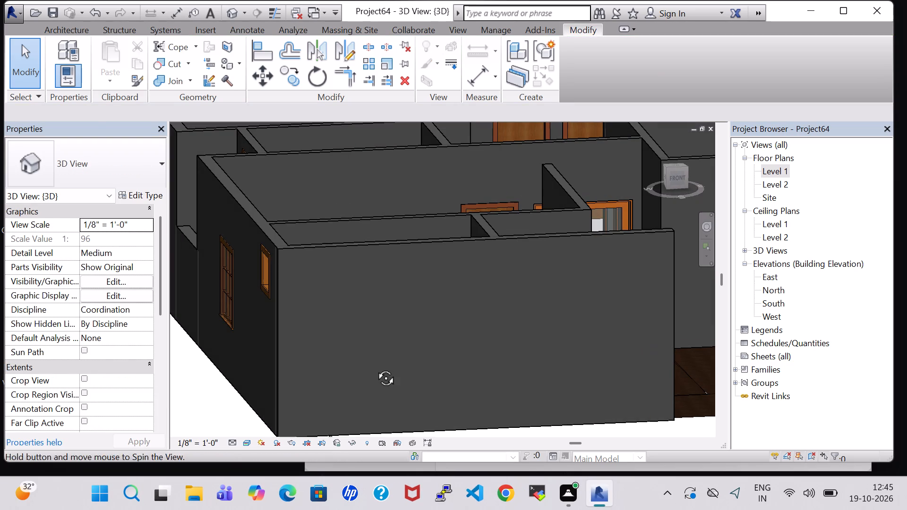
On the Level 1 plan, set the unconnected height of the short front wall extending from the toilet corner to 2' 0".
double_click(773, 171)
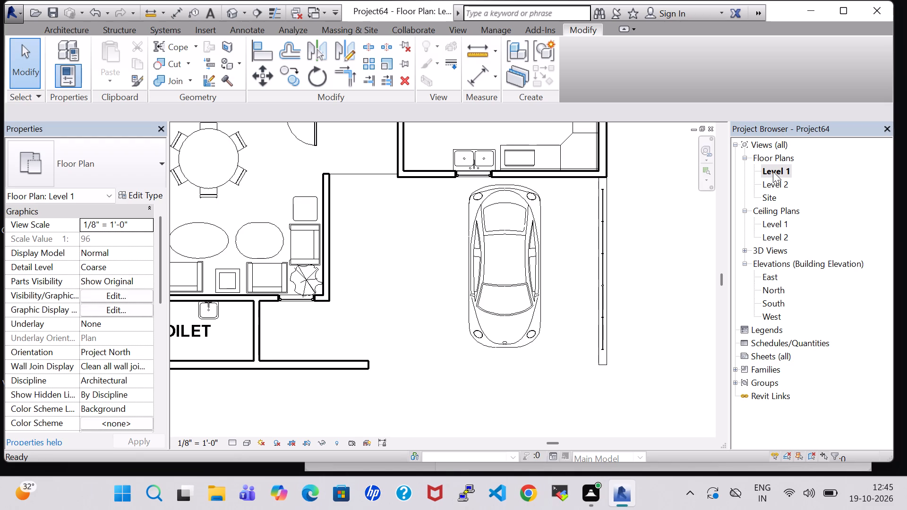
scroll(262, 341, "down", 4)
middle_click_drag(314, 340, 393, 324)
left_click(382, 342)
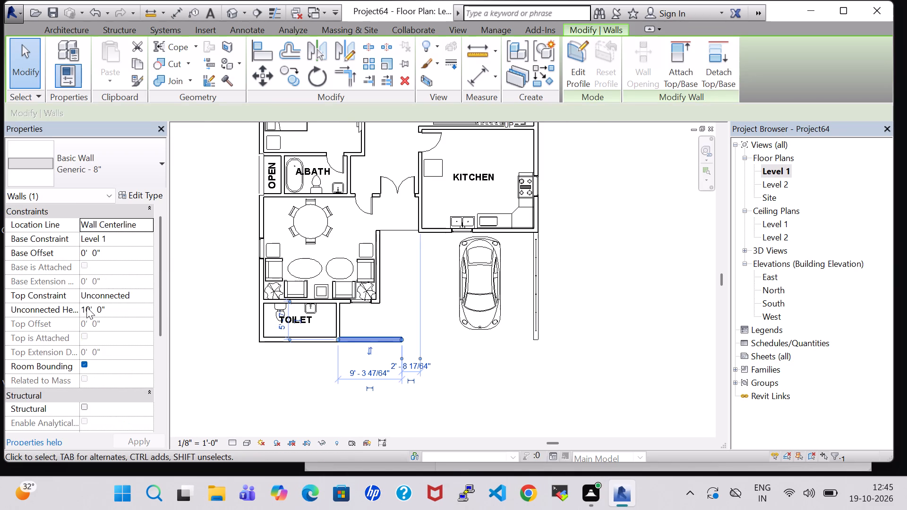
left_click(91, 309)
key("BackSpace")
key("BackSpace")
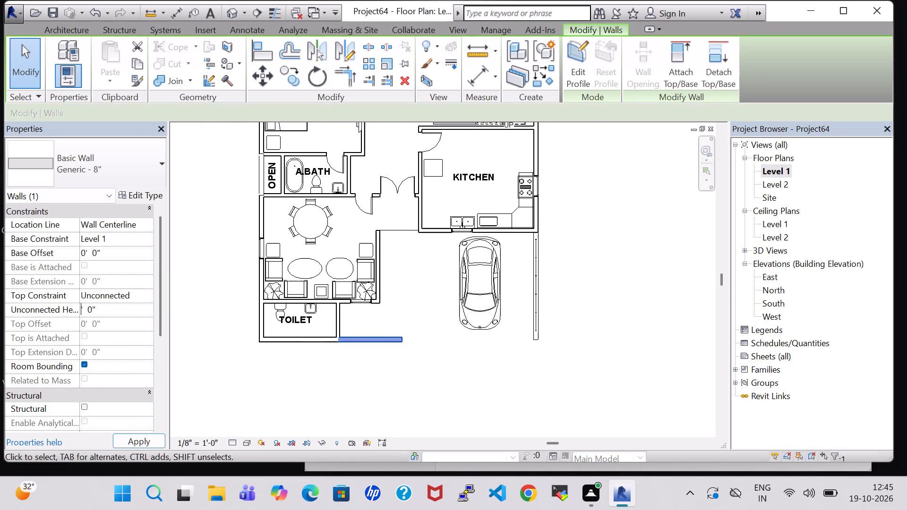
key("2")
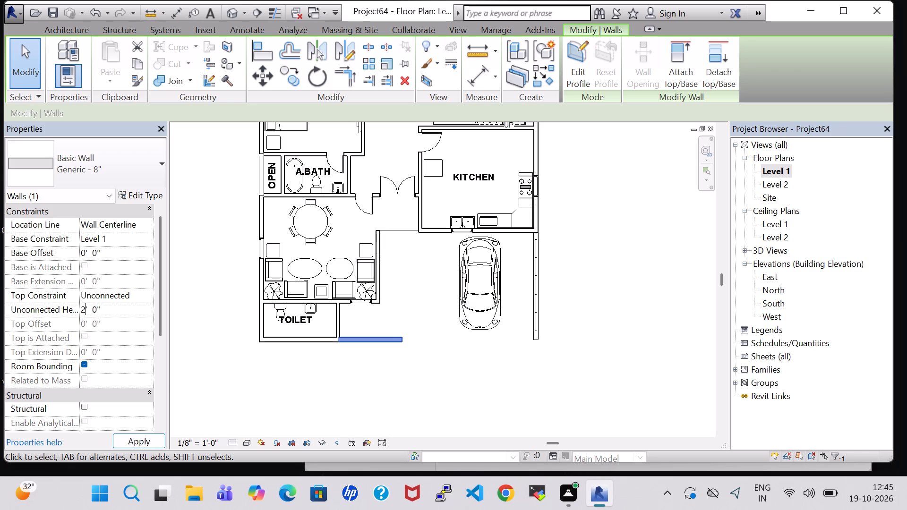
left_click(145, 439)
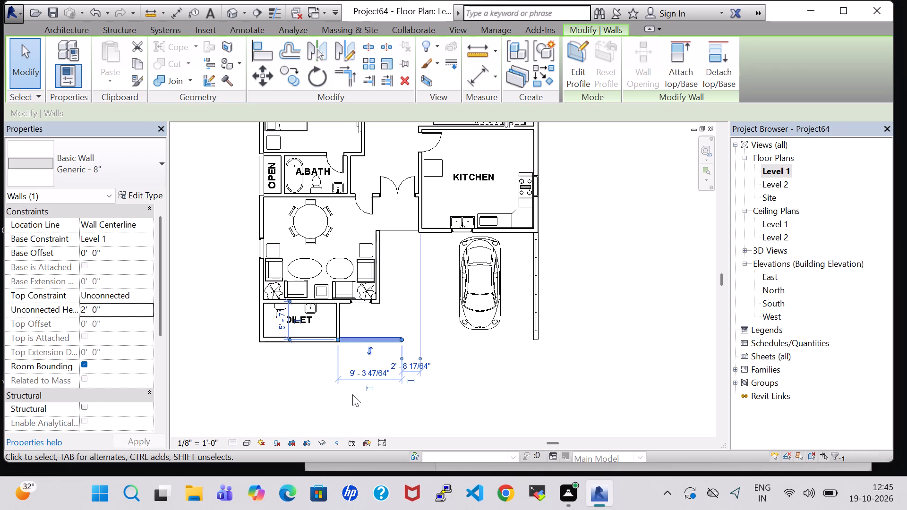
left_click(275, 371)
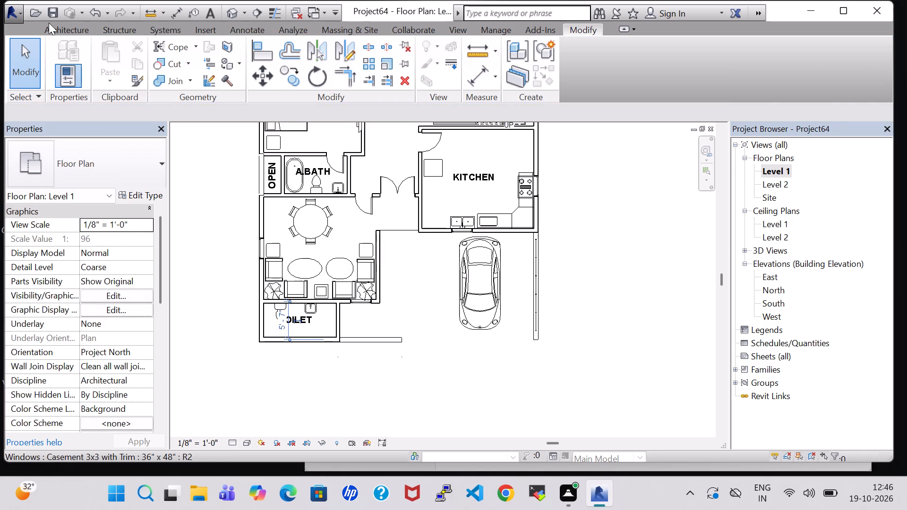
Sketch a Handrail - Rectangular railing about 9' 4" long along the centreline of the low front wall beside the toilet.
left_click(56, 29)
left_click(342, 49)
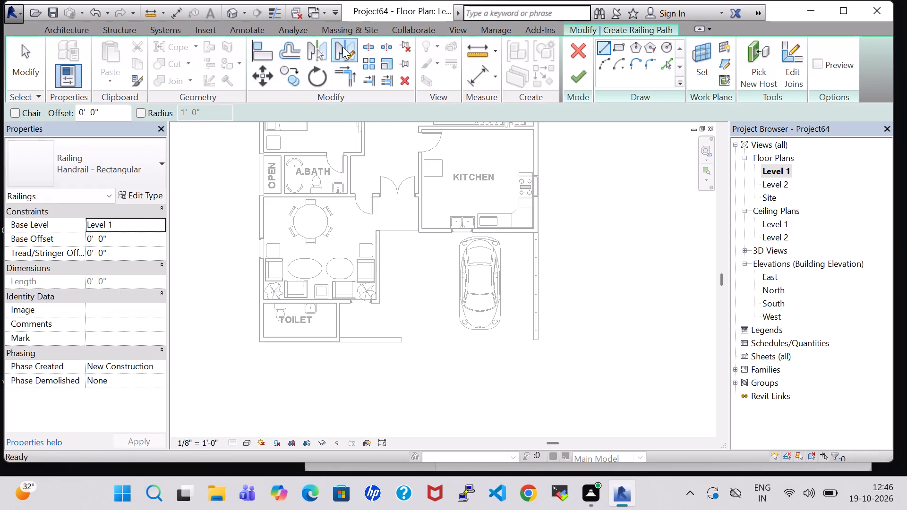
scroll(339, 338, "up", 5)
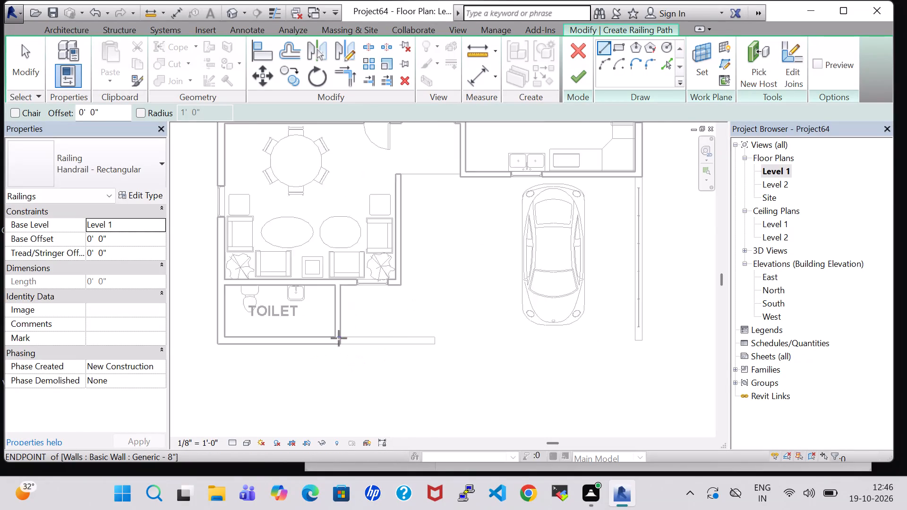
scroll(339, 338, "up", 3)
left_click(337, 343)
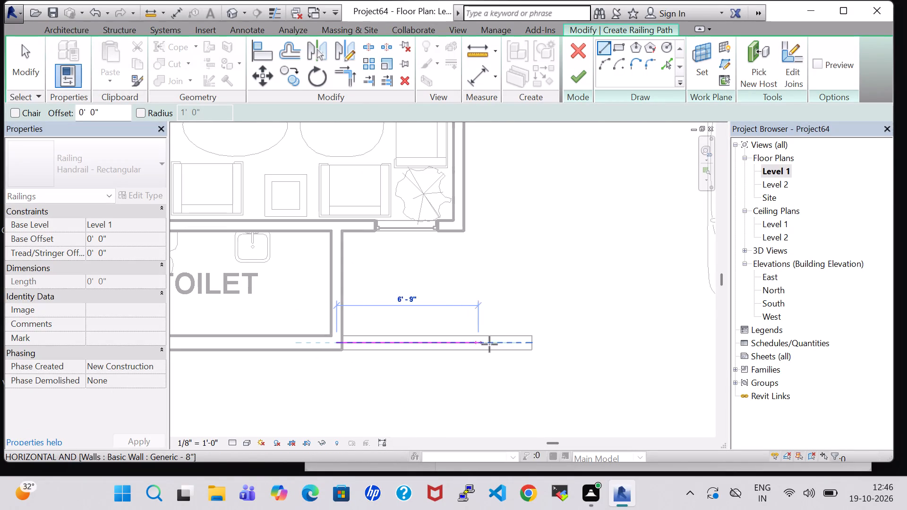
left_click(532, 344)
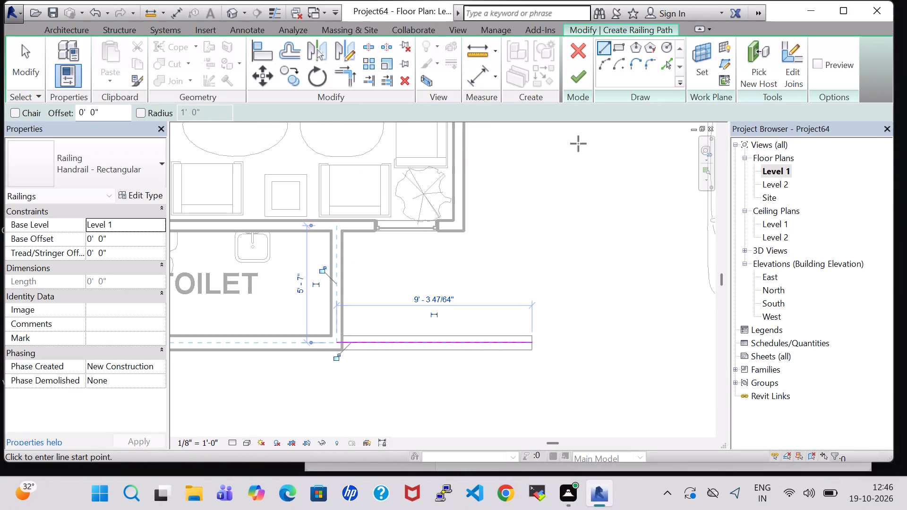
left_click(577, 80)
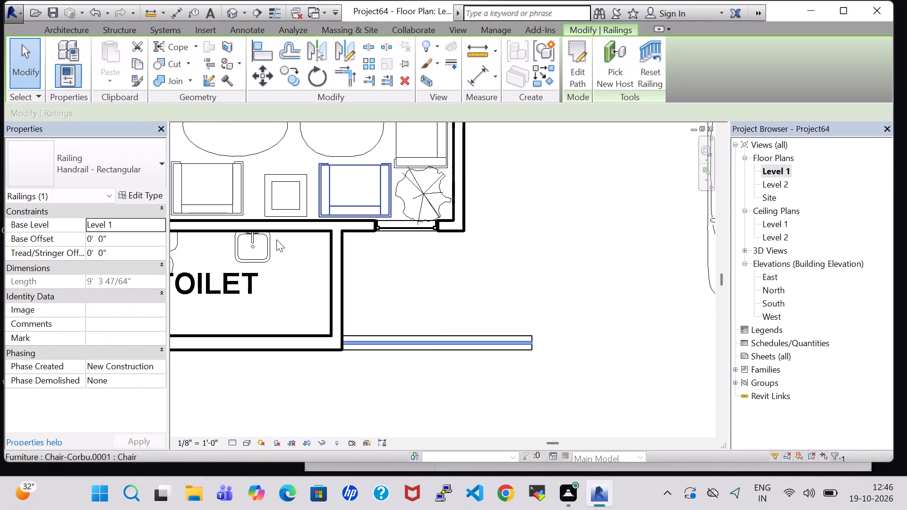
Set the base offset of the railing on the low front wall to 2' 0".
left_click(93, 238)
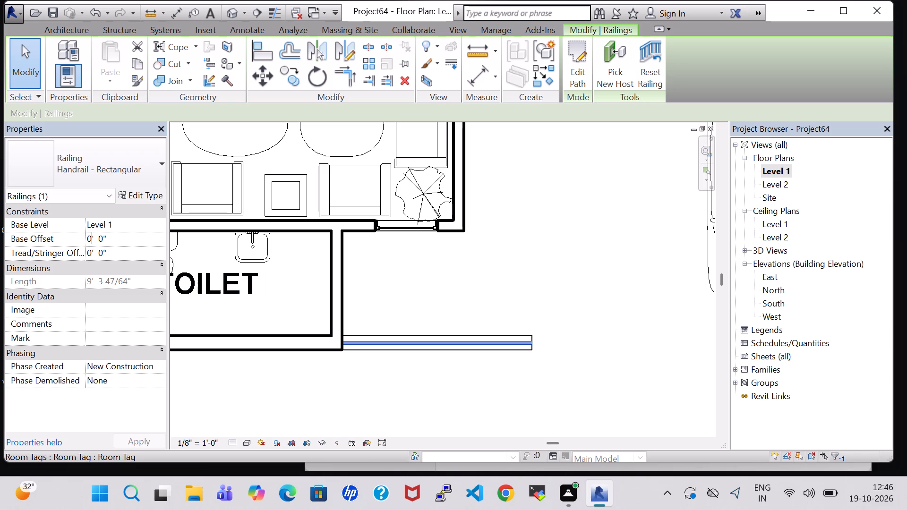
key("BackSpace")
key("2")
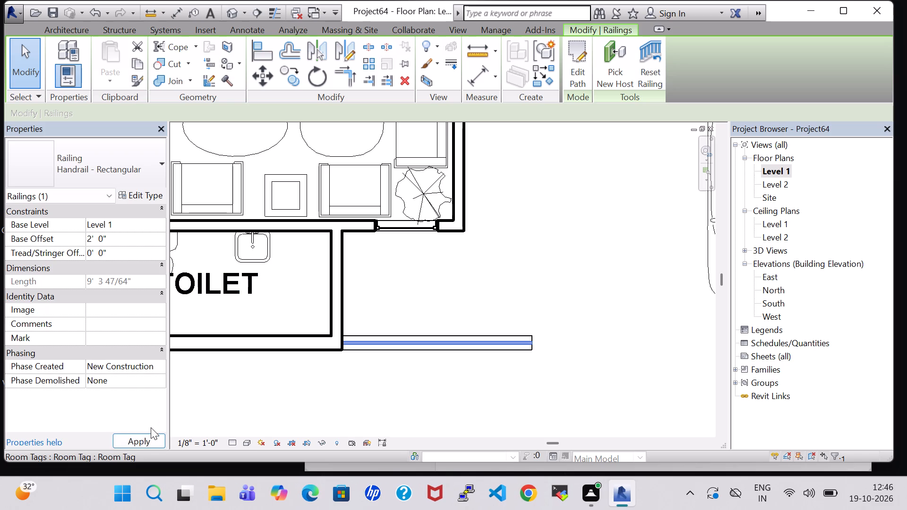
left_click(151, 440)
left_click(379, 406)
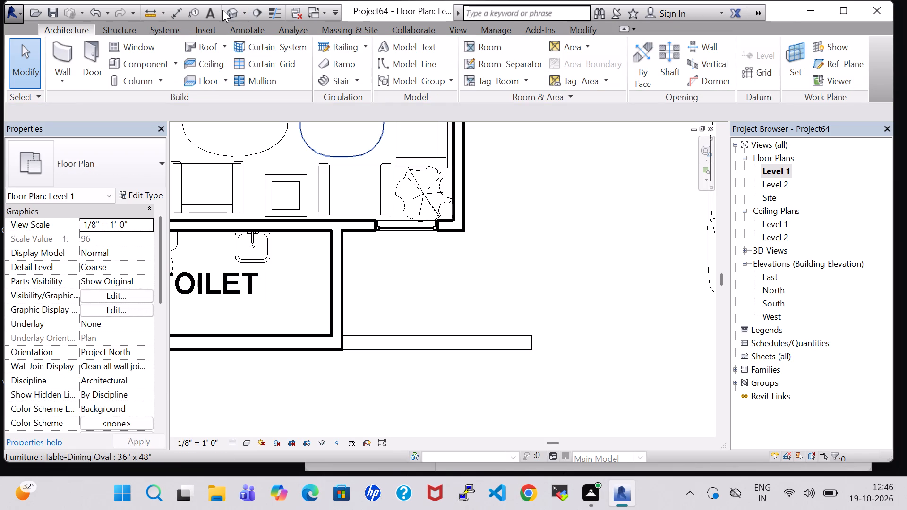
Examine the railing on the low front wall and the toilet's porch-side wall in the 3D view.
left_click(227, 11)
scroll(340, 283, "down", 2)
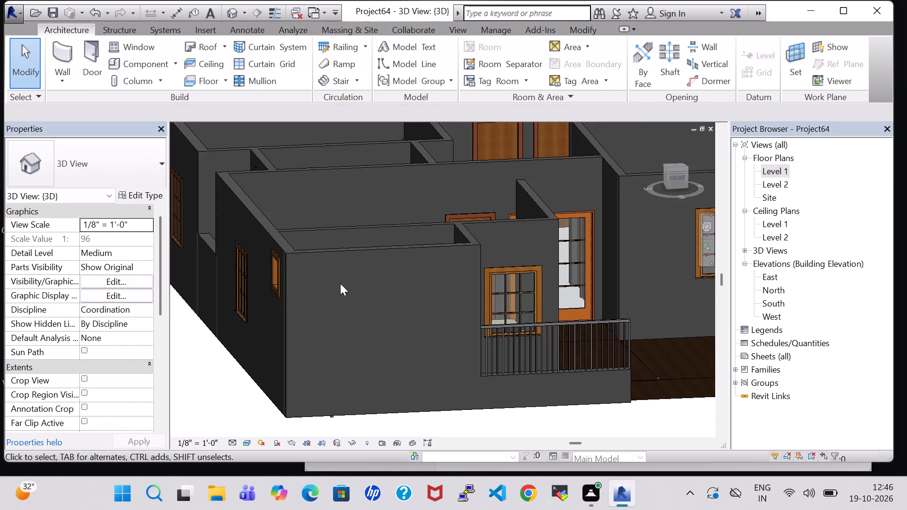
middle_click_drag(340, 283, 328, 283)
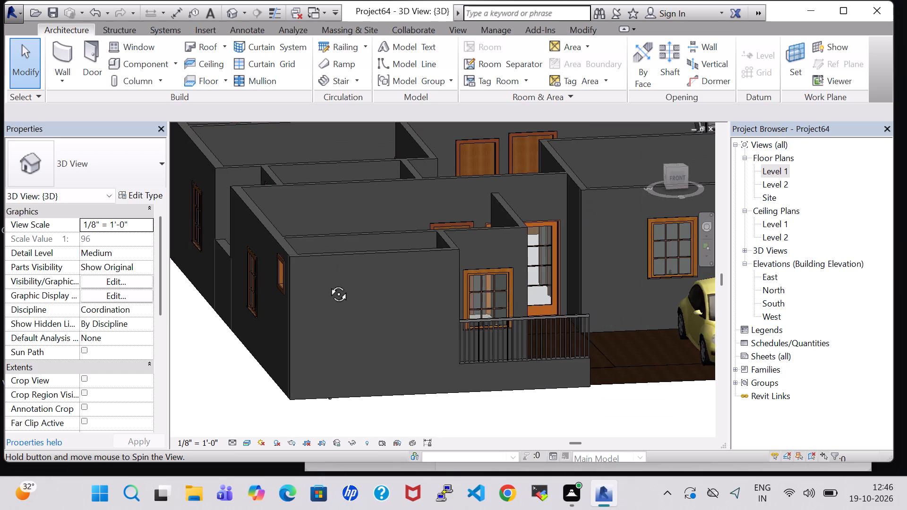
middle_click_drag(328, 283, 283, 283)
middle_click_drag(343, 280, 359, 313, "shift")
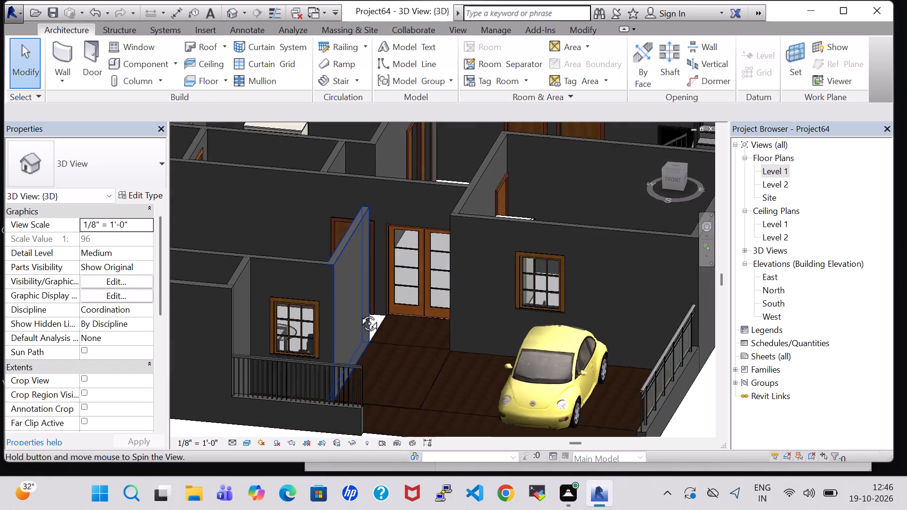
middle_click_drag(359, 313, 342, 333, "shift")
middle_click_drag(342, 333, 529, 293)
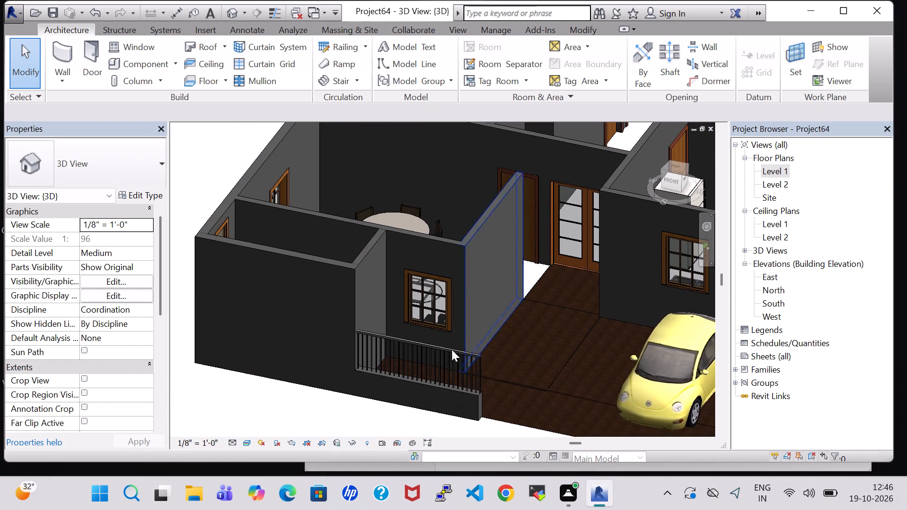
On the Level 1 plan, place a Single-Flush 30" x 80" door in the toilet's porch-side wall, centred about 1' 11" from the living room wall, swinging inward.
double_click(775, 177)
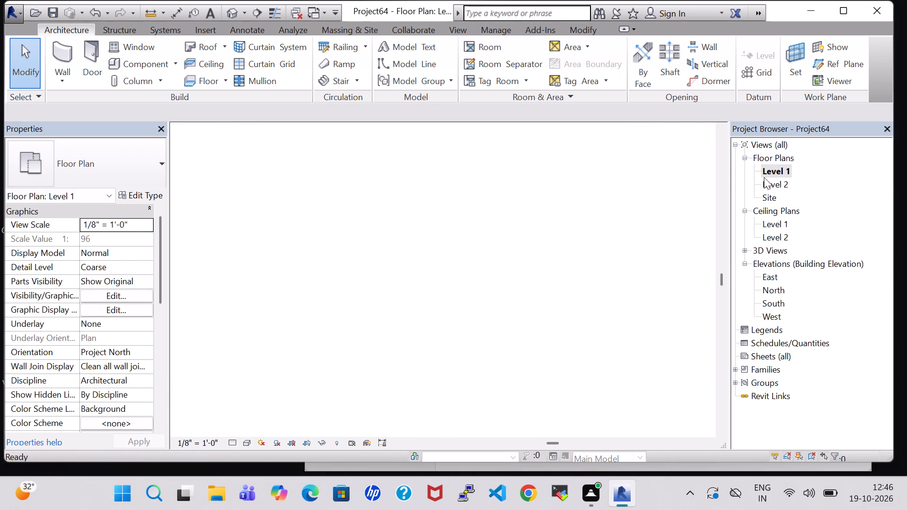
scroll(510, 297, "down", 4)
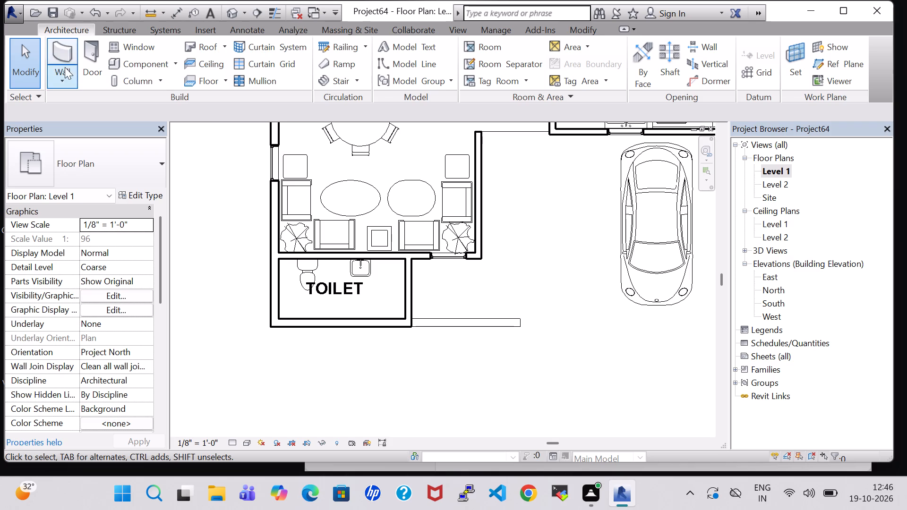
left_click(93, 52)
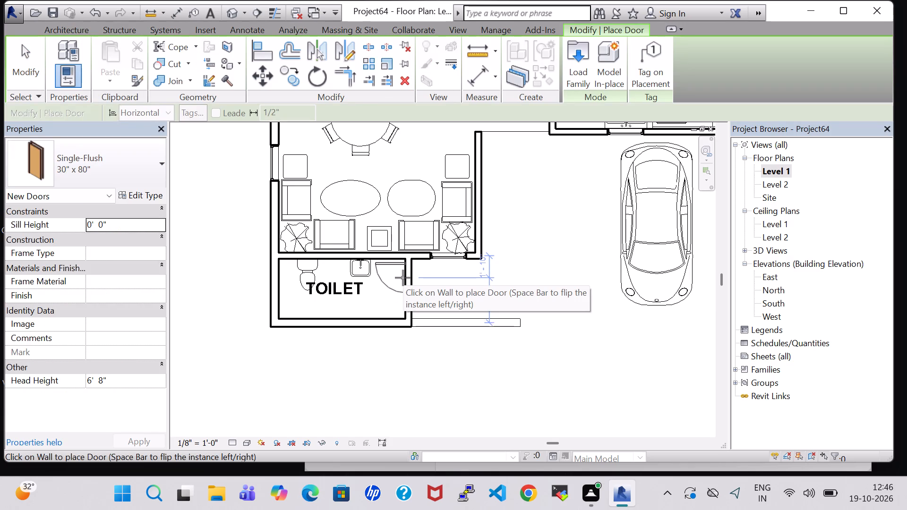
scroll(403, 278, "up", 4)
left_click(402, 278)
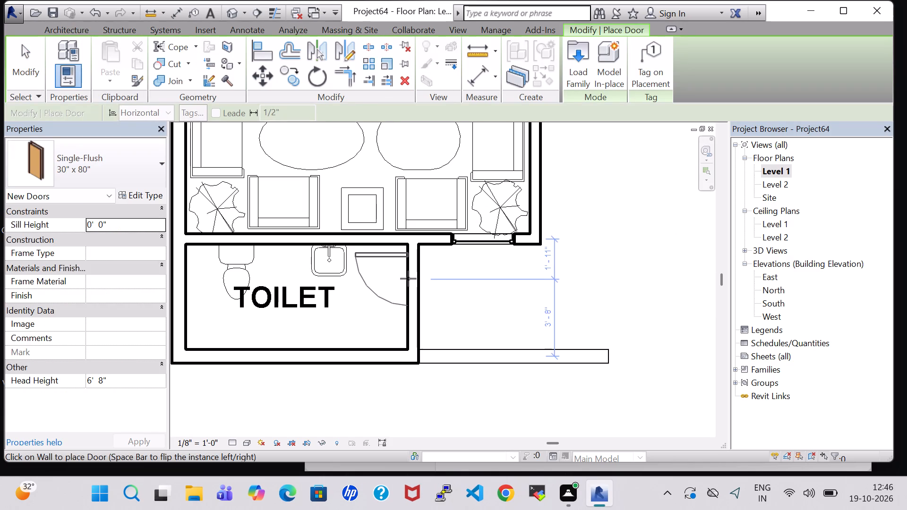
left_click(408, 279)
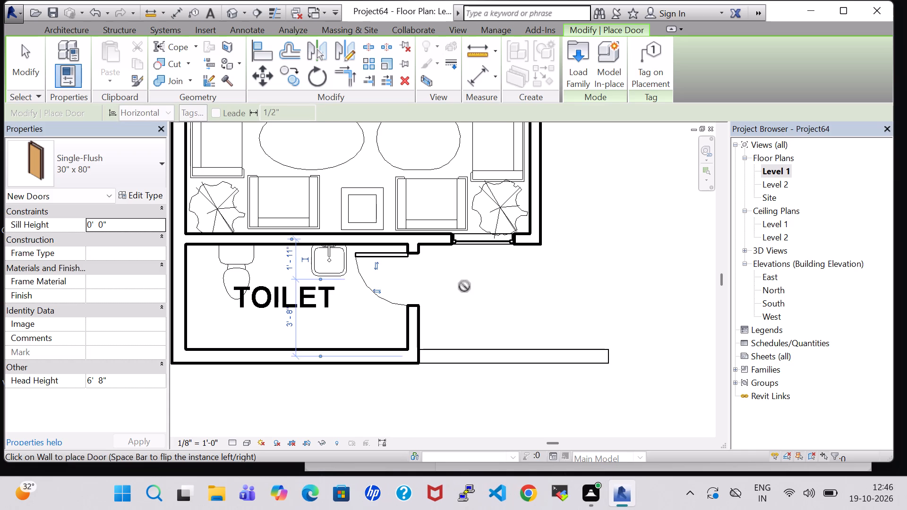
key("Escape")
key("Escape")
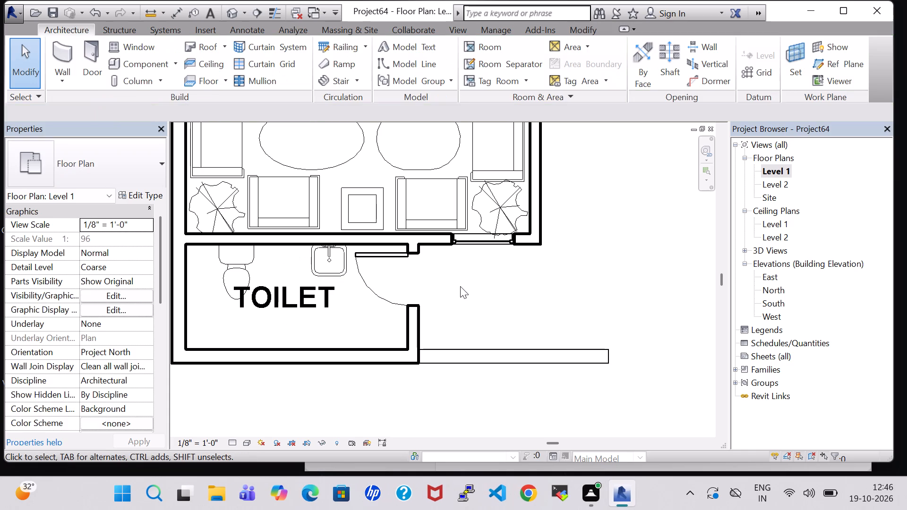
Examine the toilet door, car porch and both railings in the 3D view, including from the front.
left_click(229, 11)
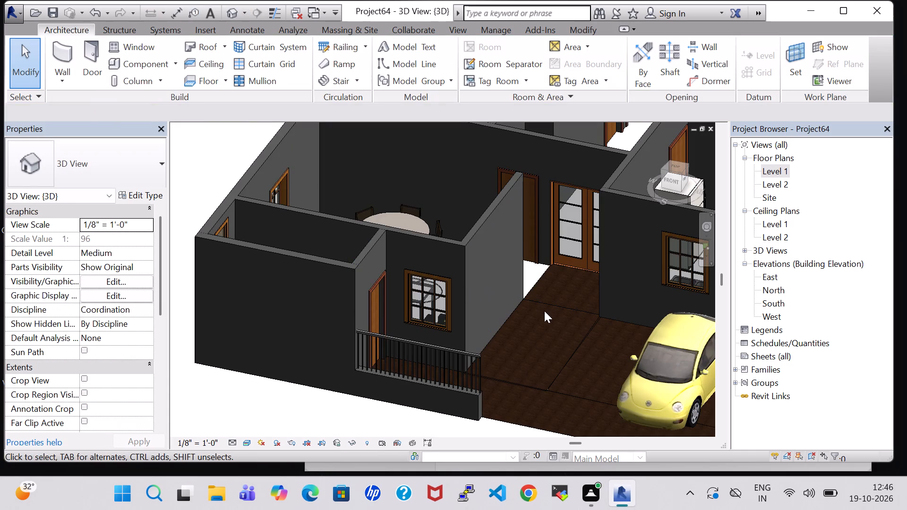
scroll(544, 311, "up", 1)
middle_click_drag(544, 311, 535, 353, "shift")
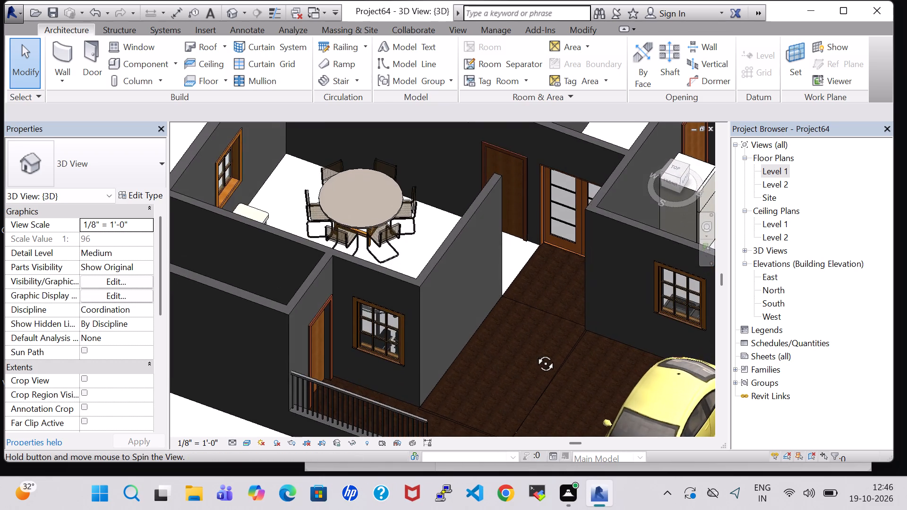
middle_click_drag(535, 353, 476, 338, "shift")
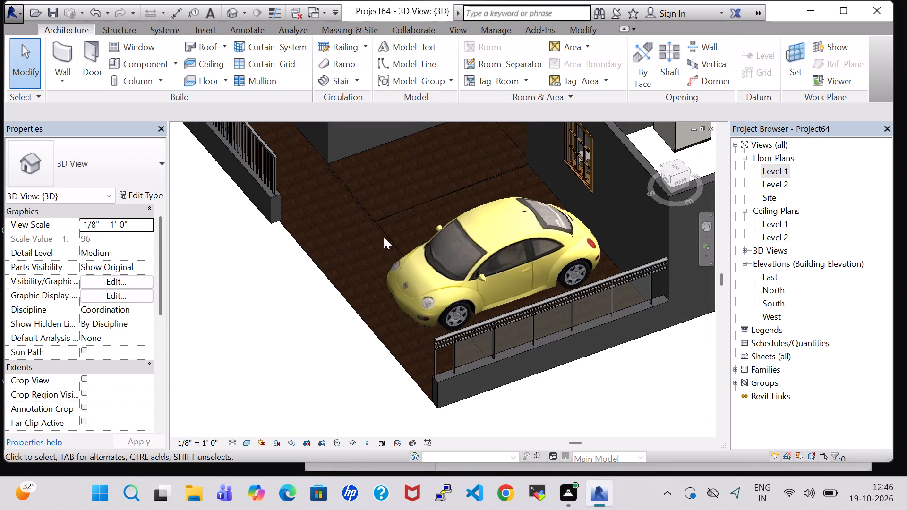
middle_click_drag(263, 273, 347, 251)
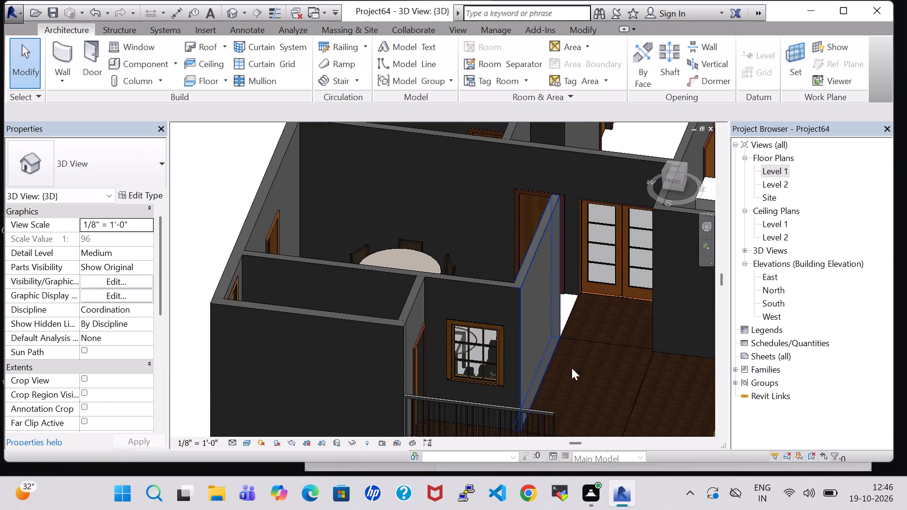
middle_click_drag(587, 373, 611, 318)
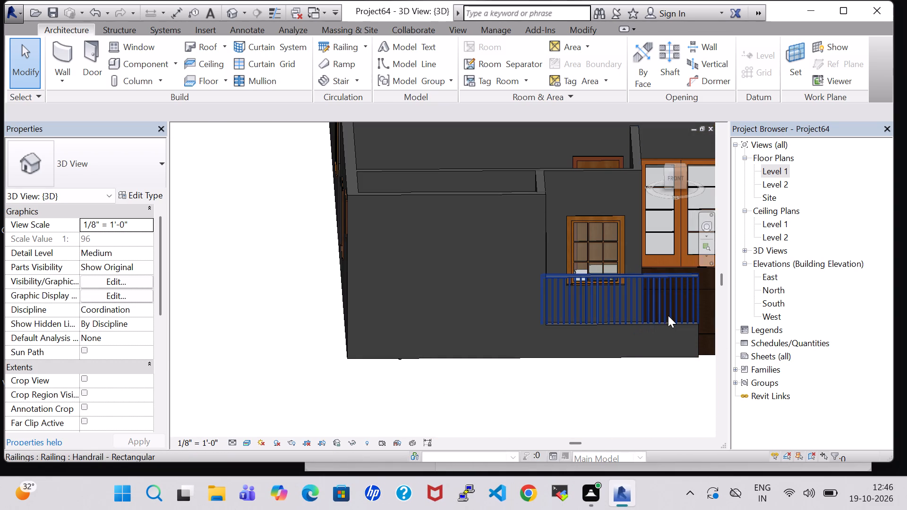
middle_click(696, 334)
middle_click(696, 334)
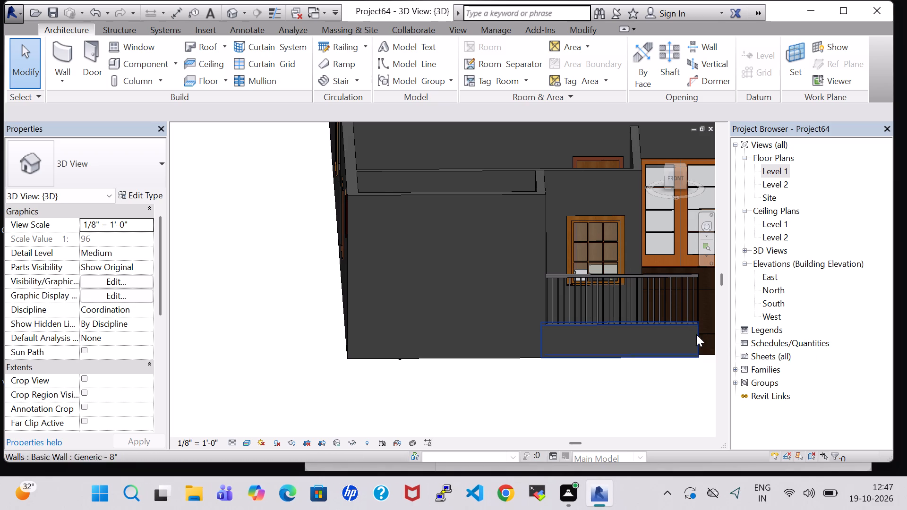
middle_click(693, 334)
middle_click_drag(689, 334, 670, 334)
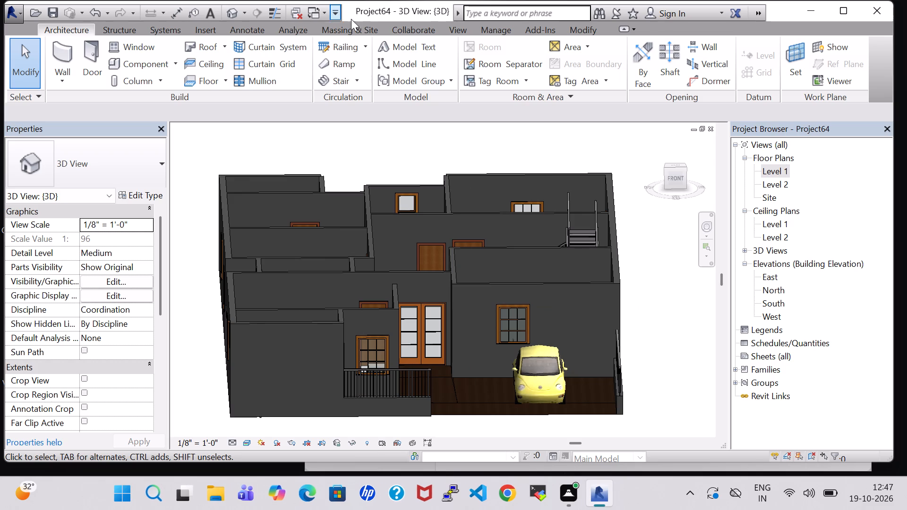
left_click(674, 174)
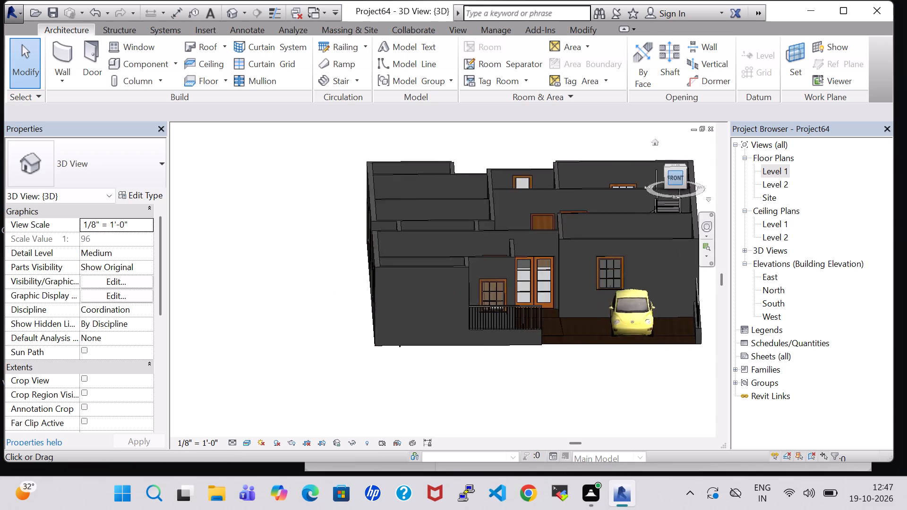
scroll(516, 273, "up", 6)
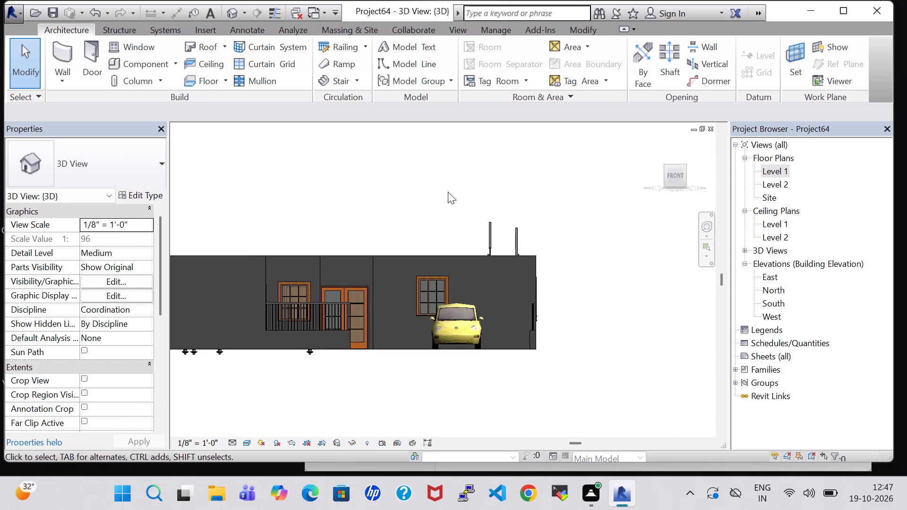
scroll(446, 191, "up", 2)
middle_click_drag(433, 193, 522, 190)
scroll(522, 189, "up", 1)
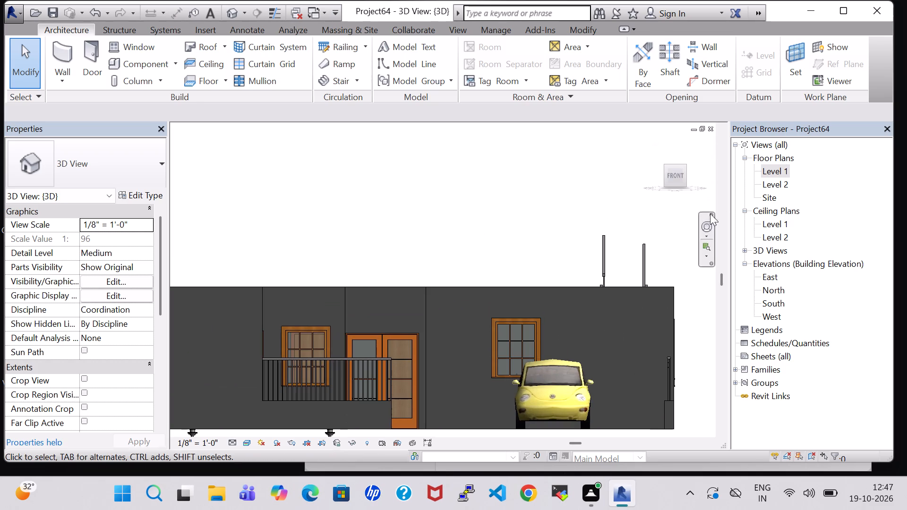
On the Level 1 plan, place RPC Plant - Tropical Crane Lily - 3' outside the toilet door and two along the car's living-room side.
left_click(793, 170)
double_click(781, 170)
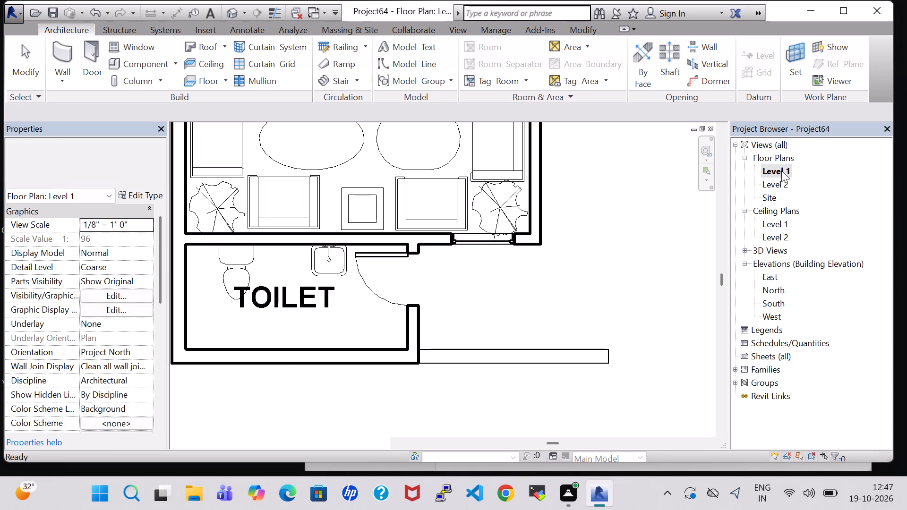
scroll(584, 244, "down", 5)
middle_click_drag(590, 231, 548, 281)
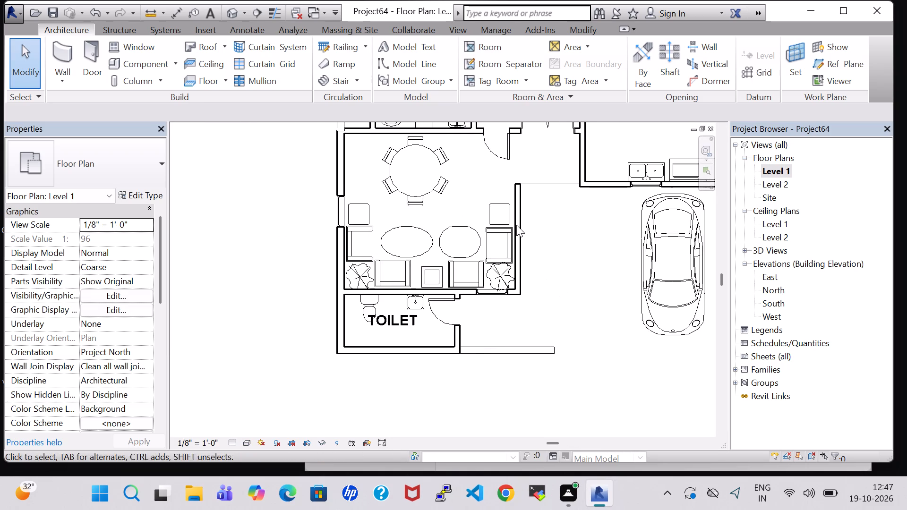
left_click(131, 65)
left_click(123, 153)
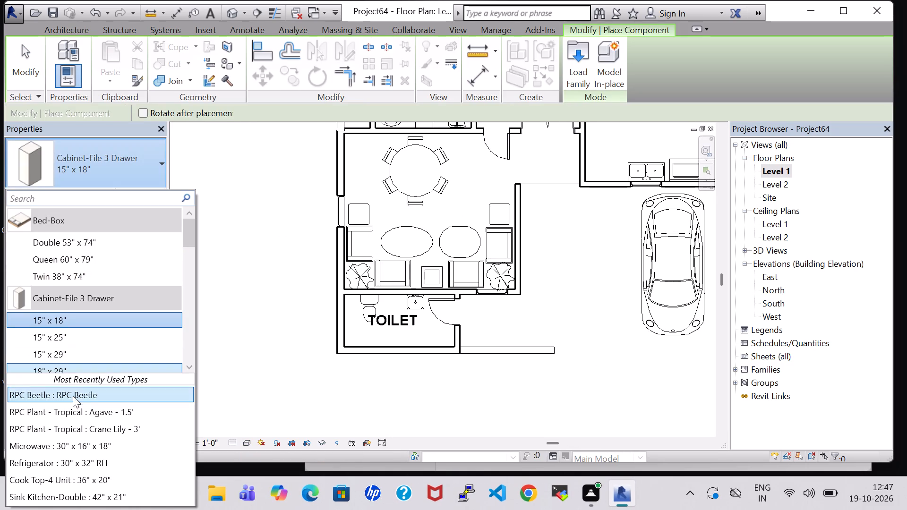
left_click(79, 409)
left_click(147, 158)
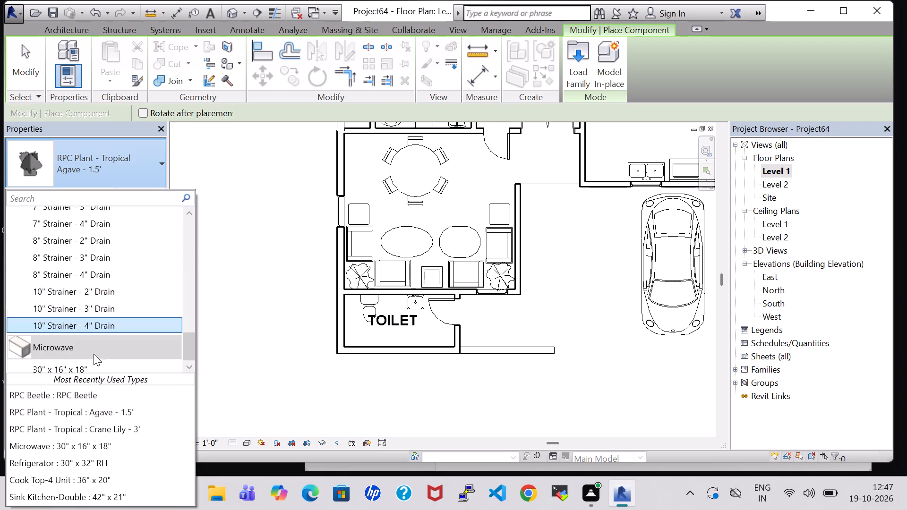
left_click(109, 423)
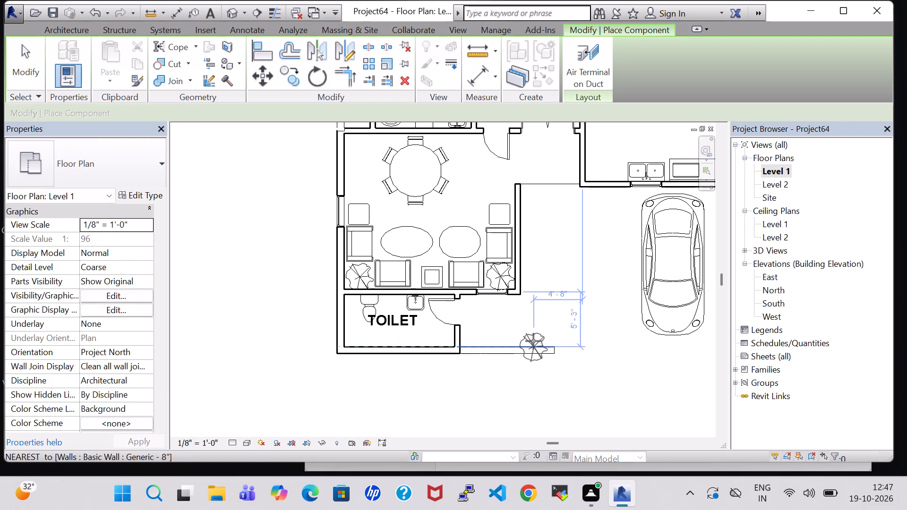
left_click(485, 333)
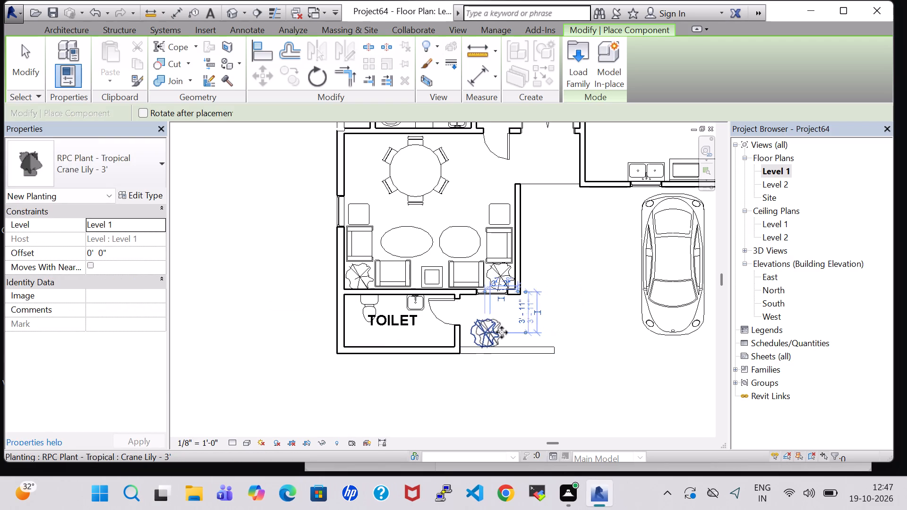
left_click(528, 330)
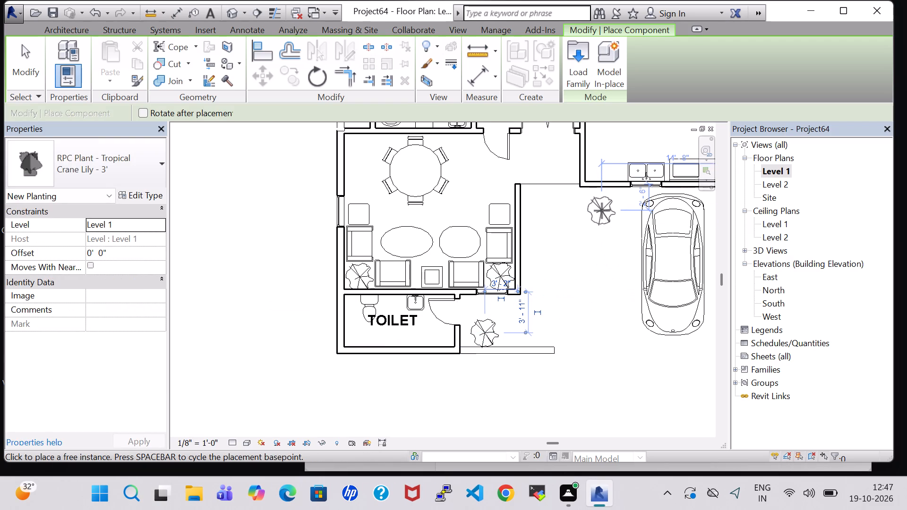
left_click(602, 211)
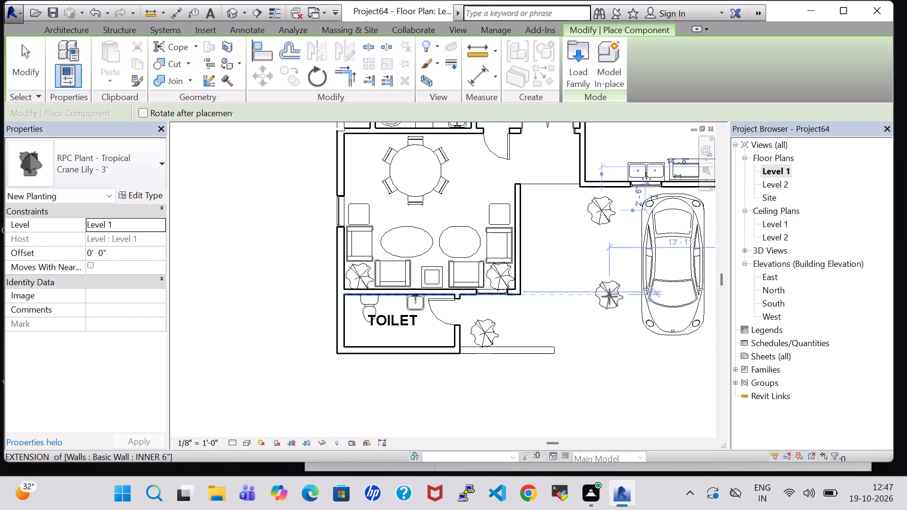
left_click(621, 301)
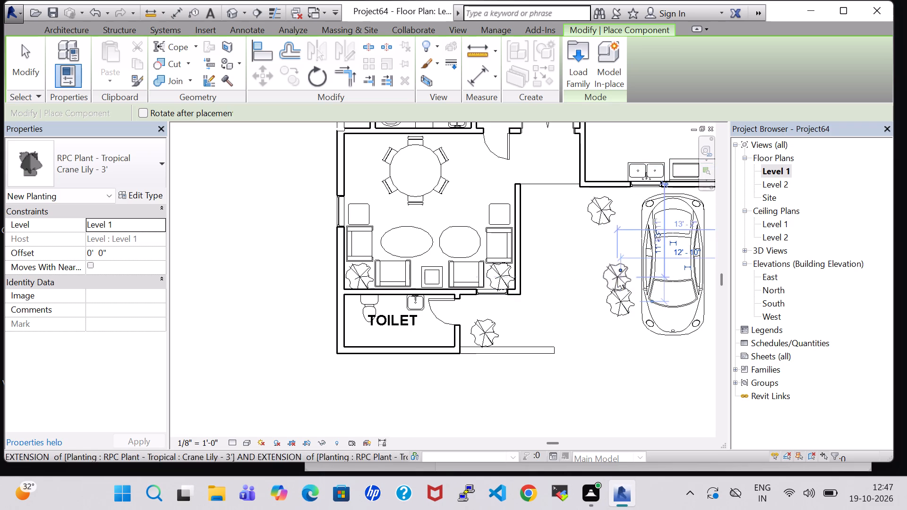
Place four more Crane Lily - 3' plants: two between car and side railing, one near the low front wall's end, one beside the living room wall.
middle_click_drag(618, 264, 494, 272)
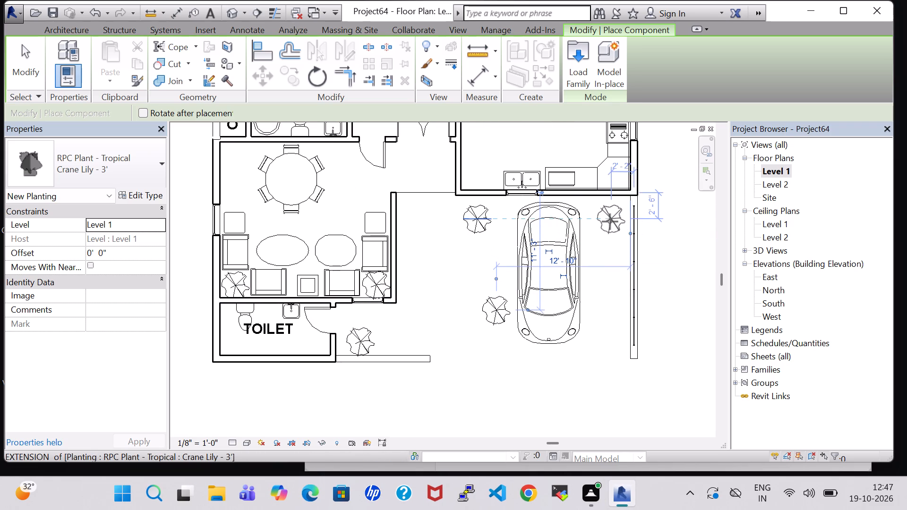
left_click(610, 221)
left_click(613, 312)
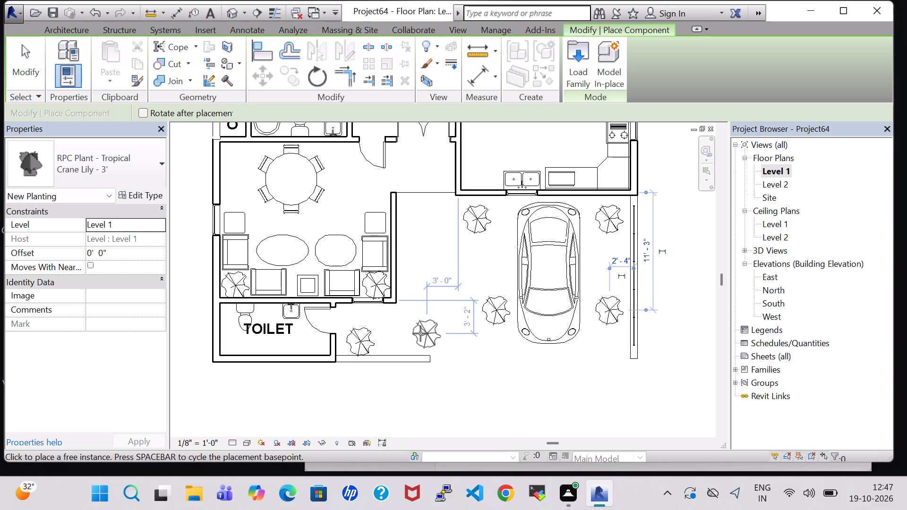
left_click(407, 336)
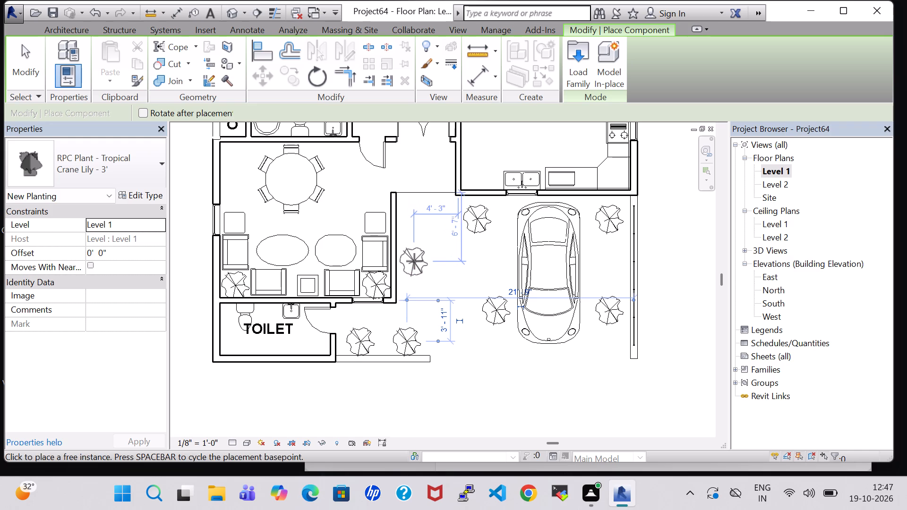
left_click(414, 261)
key("Escape")
key("Escape")
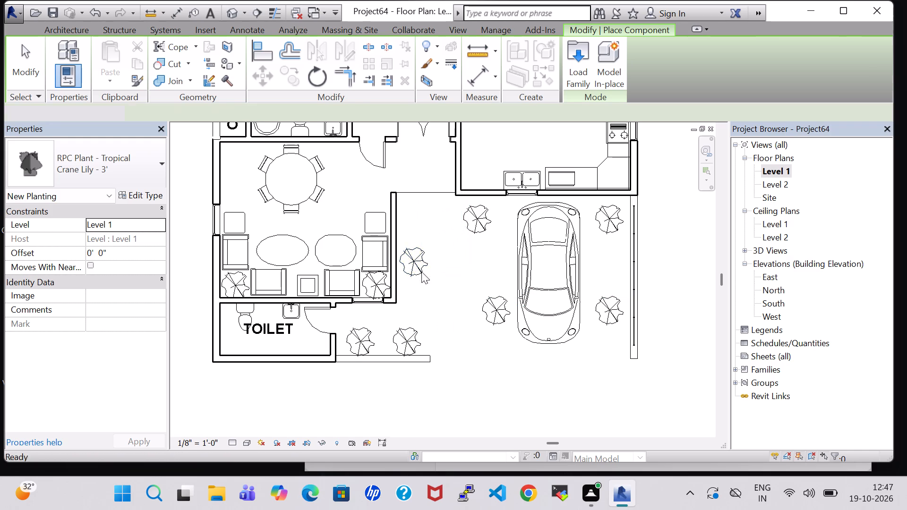
Change the plant beside the living room's outer wall to the Jungle Flame - 3' type.
left_click(417, 266)
left_click(156, 171)
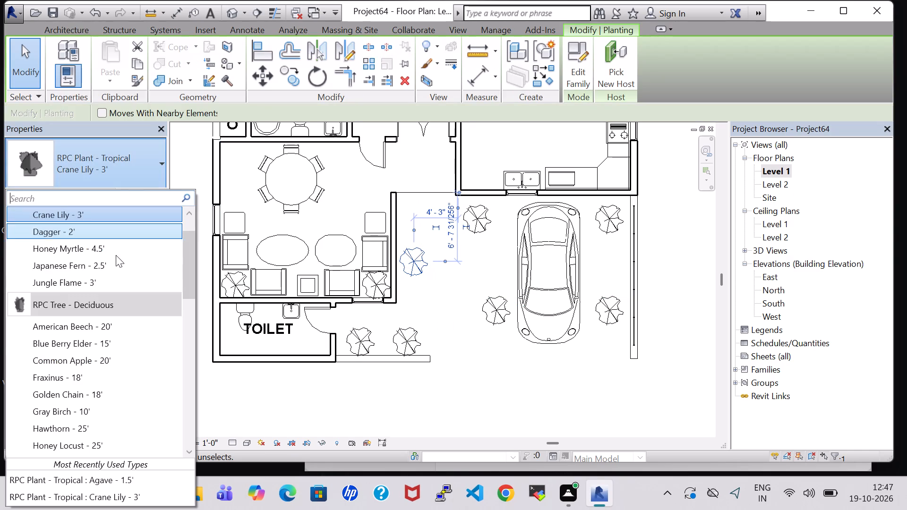
left_click(107, 283)
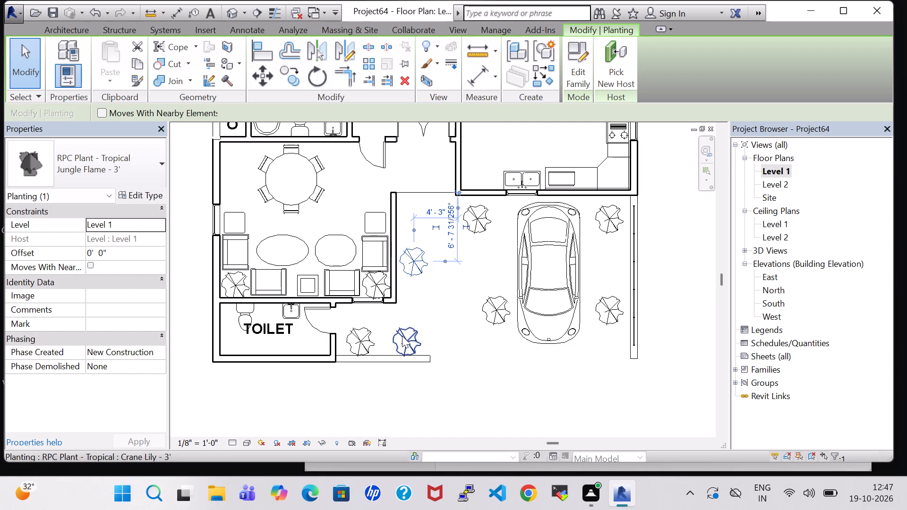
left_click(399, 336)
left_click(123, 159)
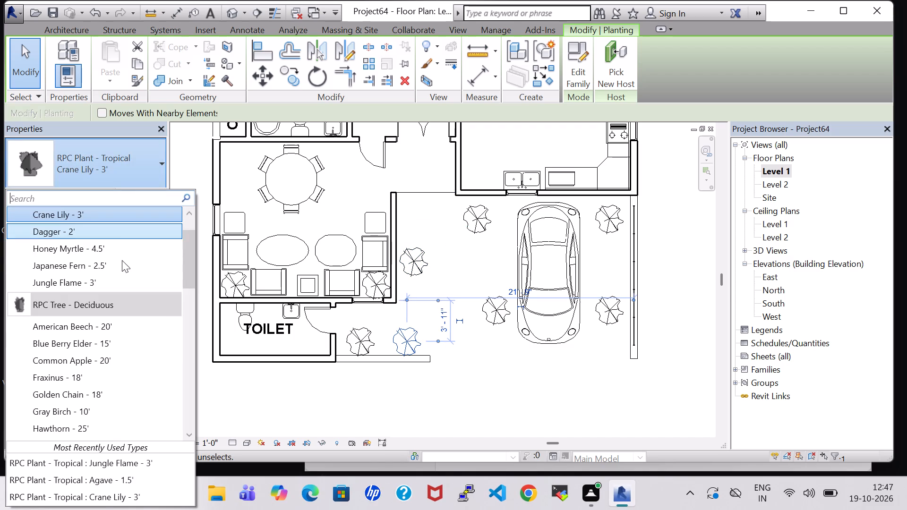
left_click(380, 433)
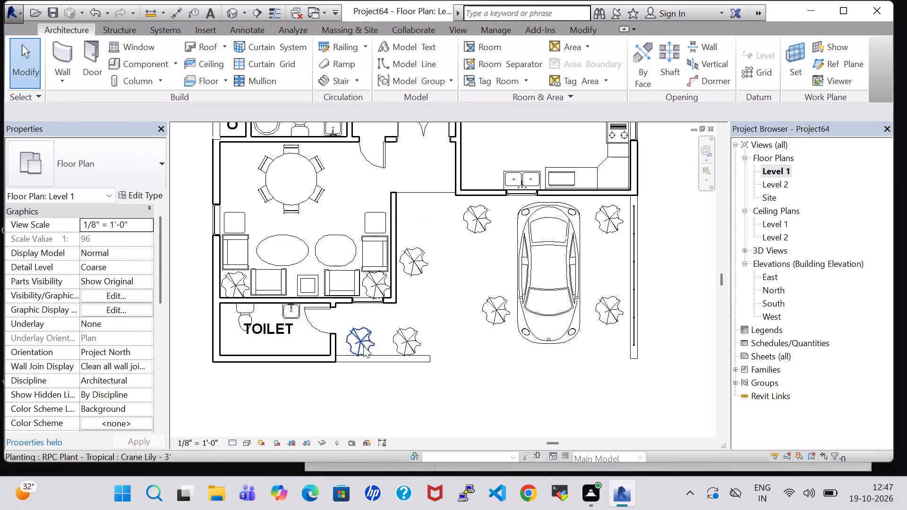
Change the plant directly outside the toilet door to the RPC Plant - Tropical Jungle Flame - 3' type.
left_click(363, 346)
left_click(115, 161)
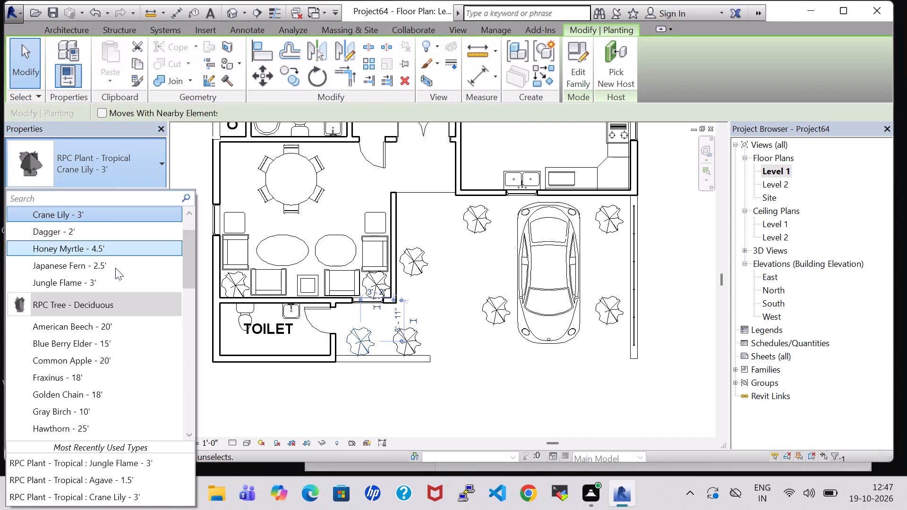
left_click(114, 284)
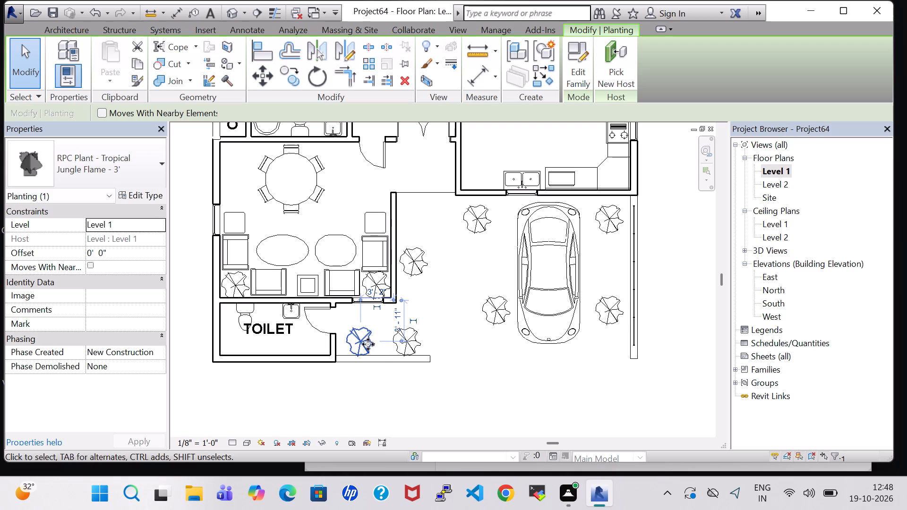
Nudge the two plants outside the toilet slightly away from the low front wall, towards the living room.
left_click(363, 343)
key("Up")
left_click(396, 402)
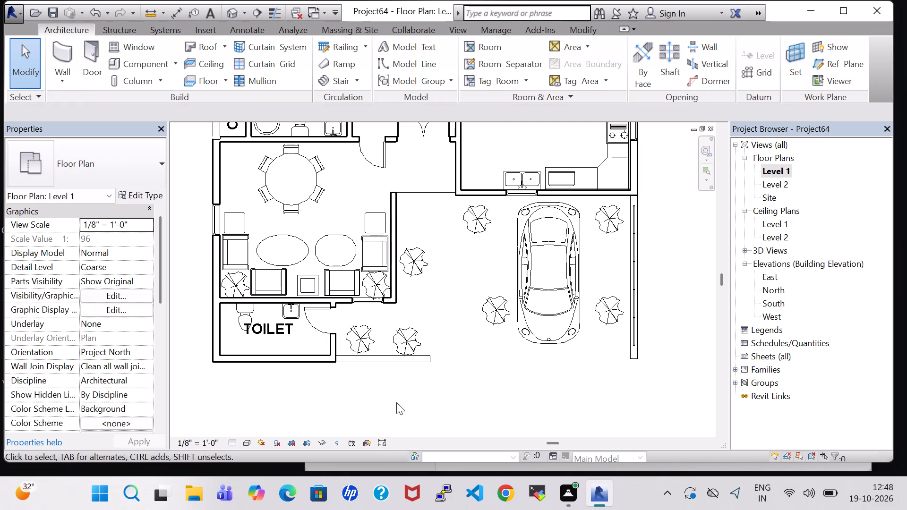
left_click(406, 343)
key("Up")
left_click(493, 374)
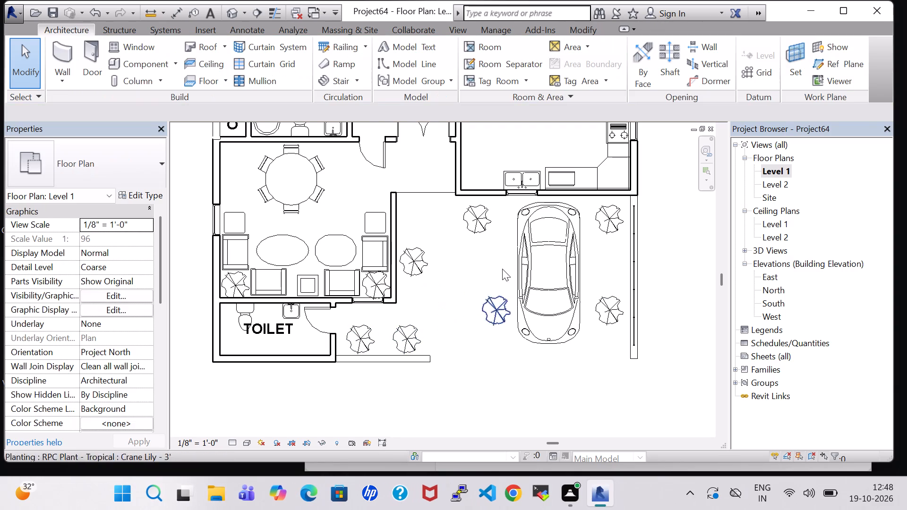
Change the front plant on the car's living-room side and the railing-side plant nearest the kitchen wall to Jungle Flame - 3'.
left_click(482, 222)
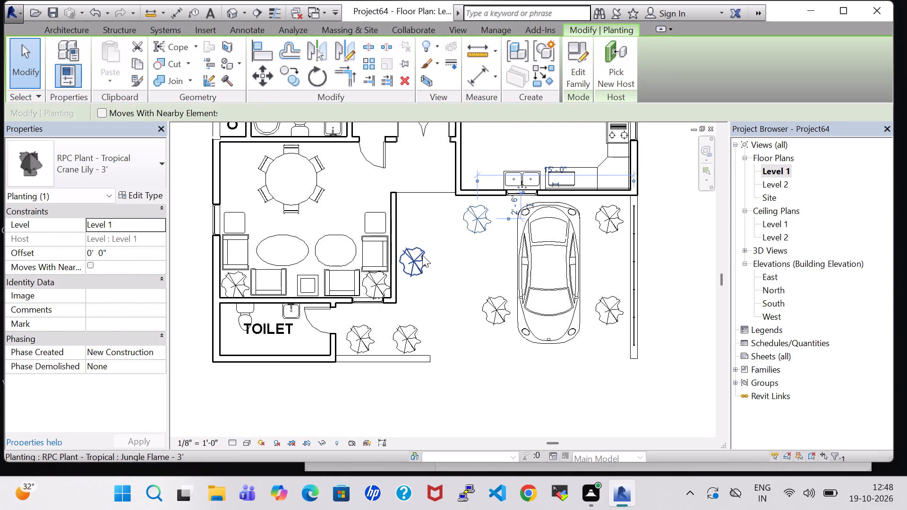
left_click(422, 255)
left_click(479, 225)
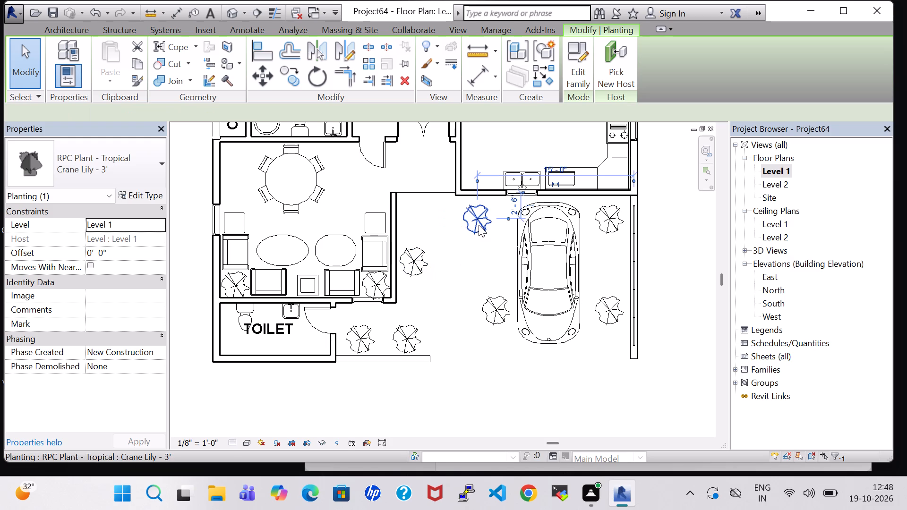
left_click(487, 313)
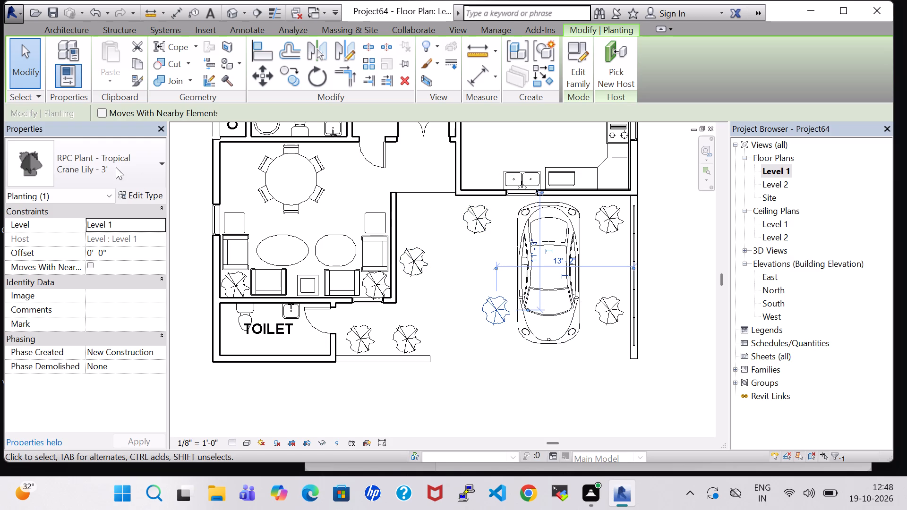
left_click(116, 167)
left_click(114, 283)
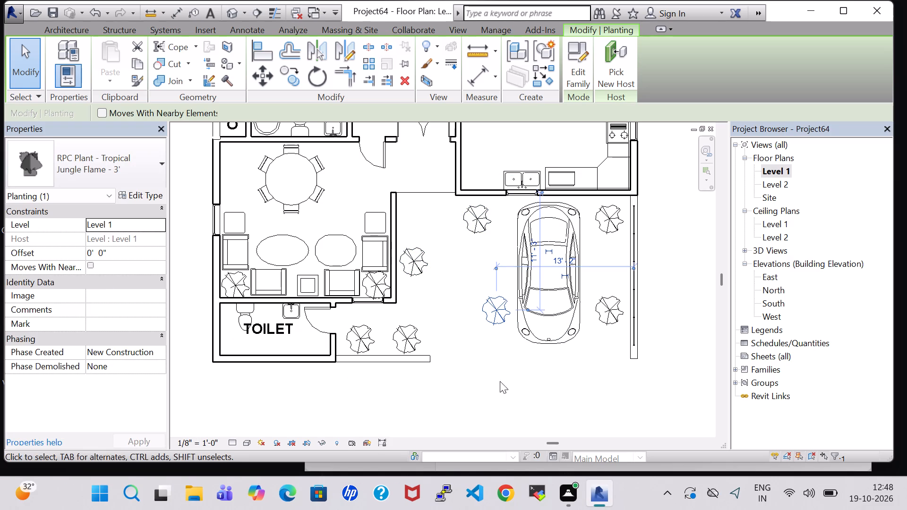
left_click(616, 220)
left_click(108, 178)
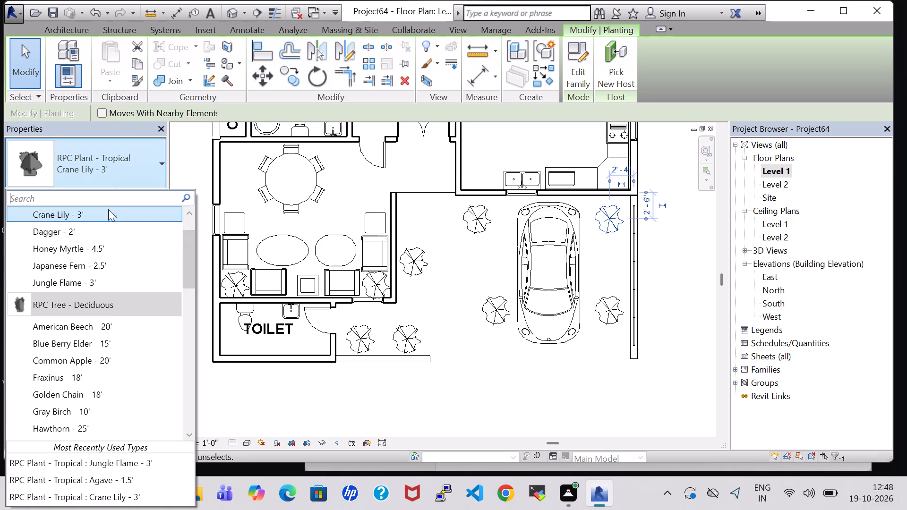
left_click(102, 276)
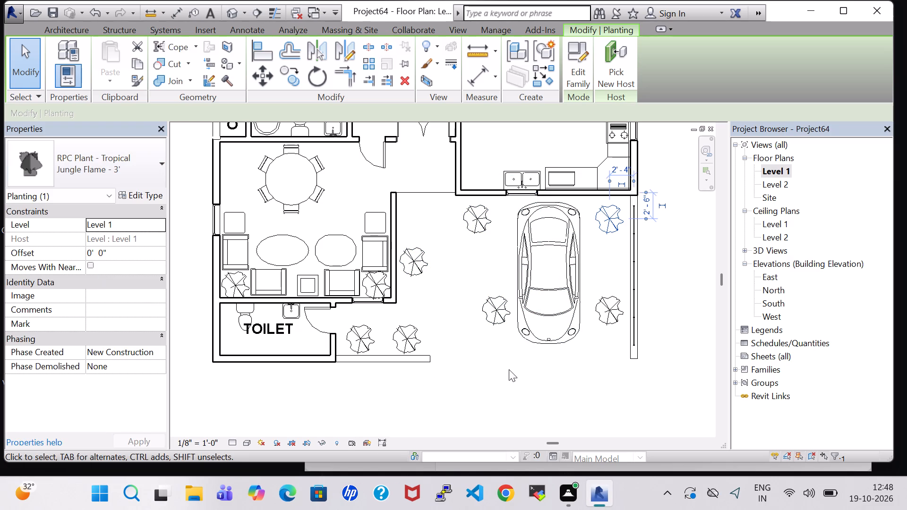
left_click(605, 325)
left_click(610, 383)
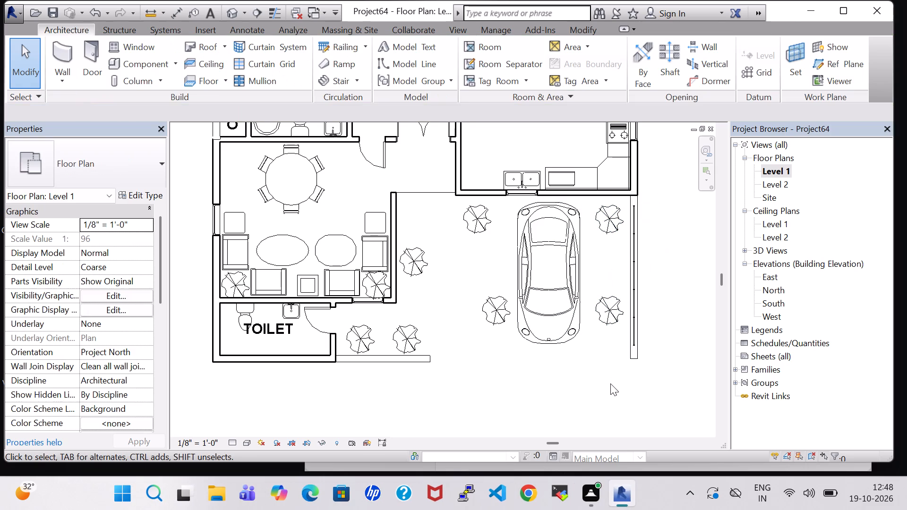
Browse the component types and place a Crane Lily - 3' plant outside, in front of the toilet's outer corner.
left_click(132, 66)
left_click(131, 163)
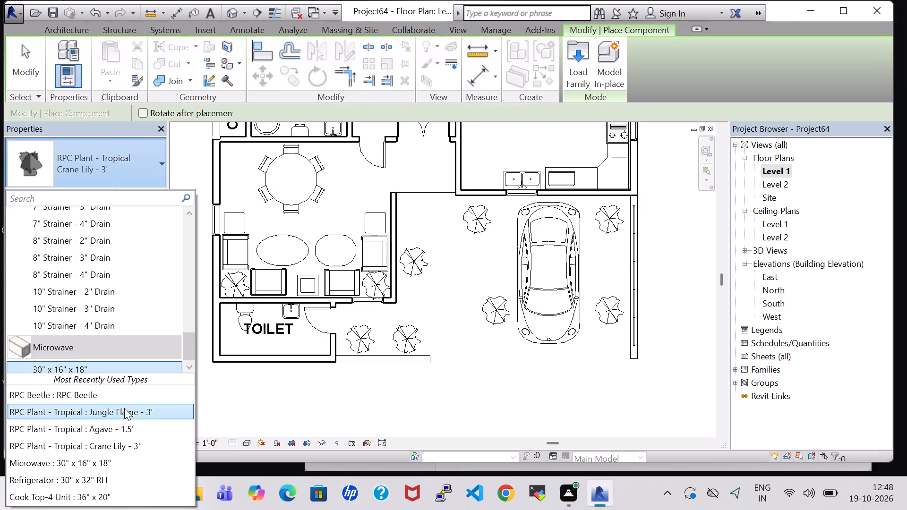
scroll(109, 331, "up", 13)
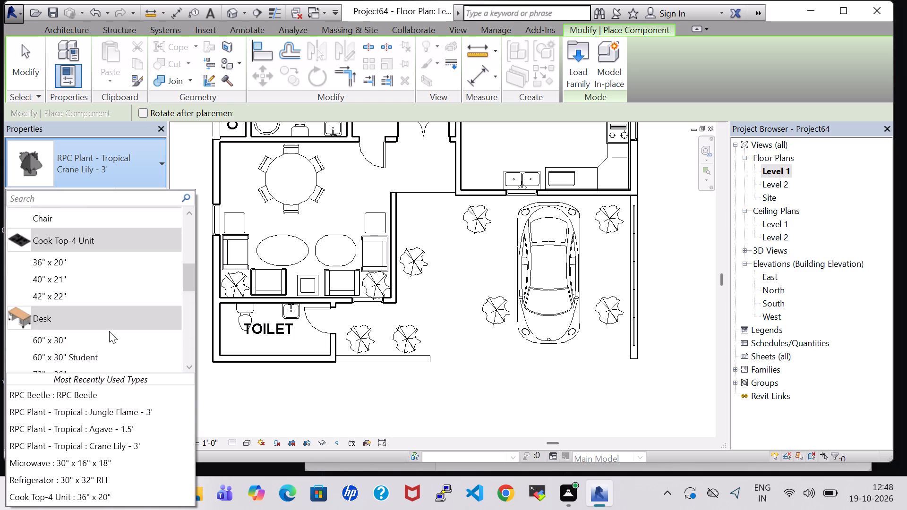
scroll(109, 331, "up", 8)
scroll(109, 331, "down", 2)
scroll(109, 331, "up", 6)
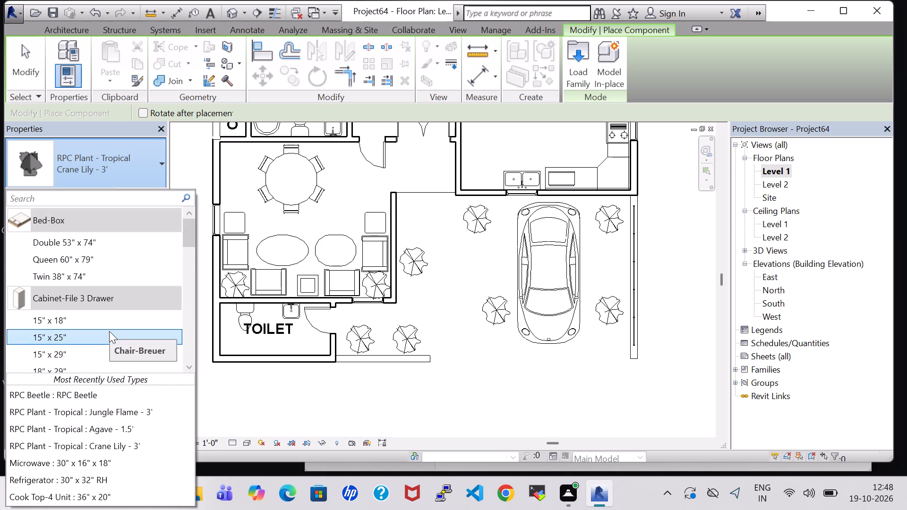
scroll(109, 331, "up", 4)
left_click(217, 416)
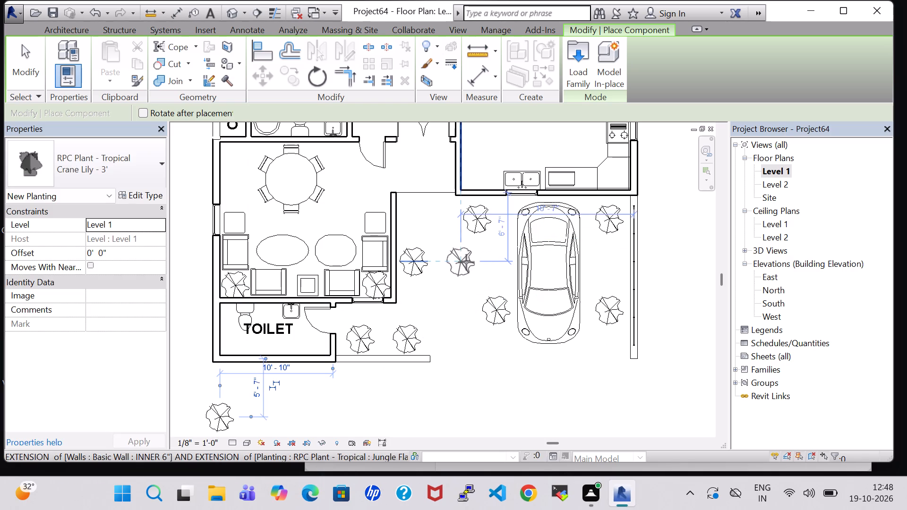
key("Escape")
key("Escape")
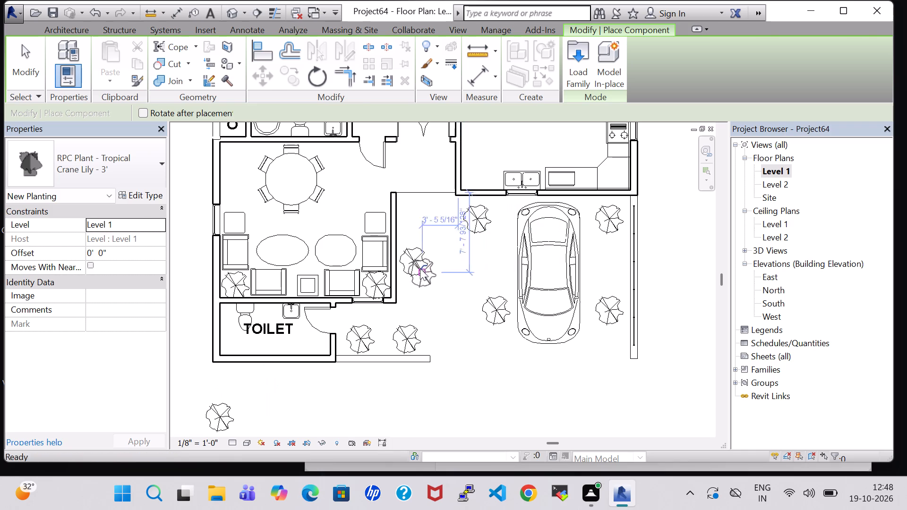
Change the plant beside the living room's outer wall to the Honey Myrtle - 4.5' type.
left_click(420, 268)
left_click(149, 161)
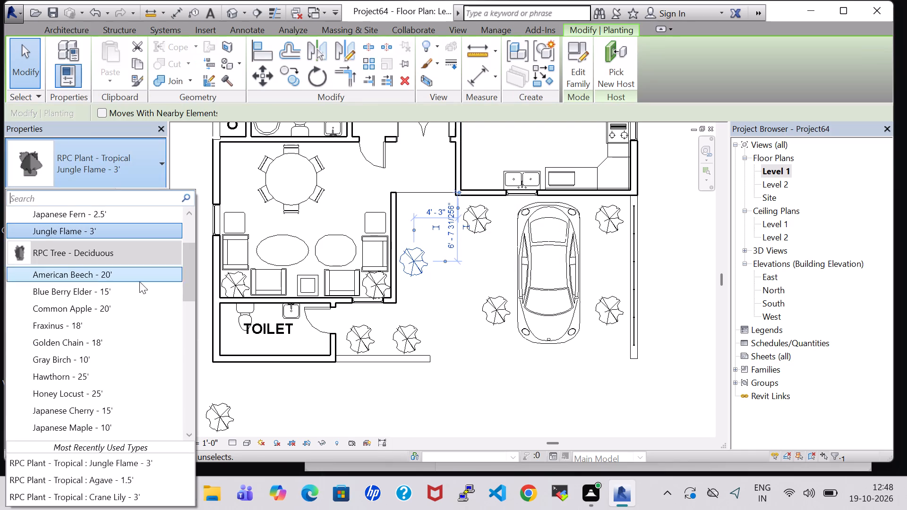
scroll(124, 343, "up", 1)
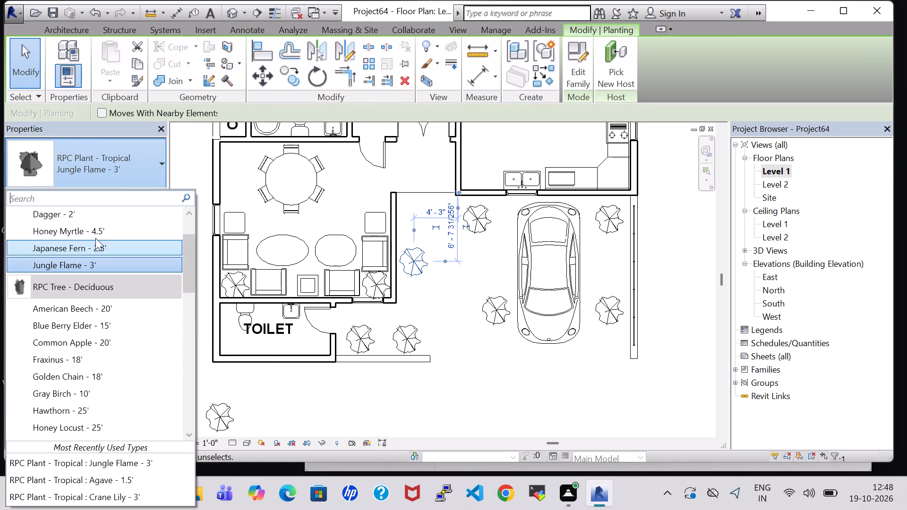
left_click(94, 231)
left_click(508, 386)
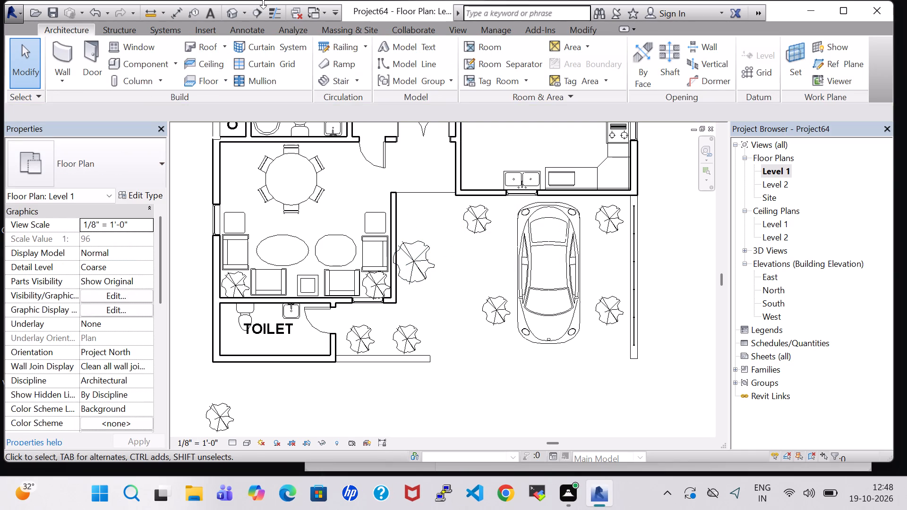
In the 3D view, nudge the Honey Myrtle plant along the living room's outer wall towards the front railing.
left_click(230, 14)
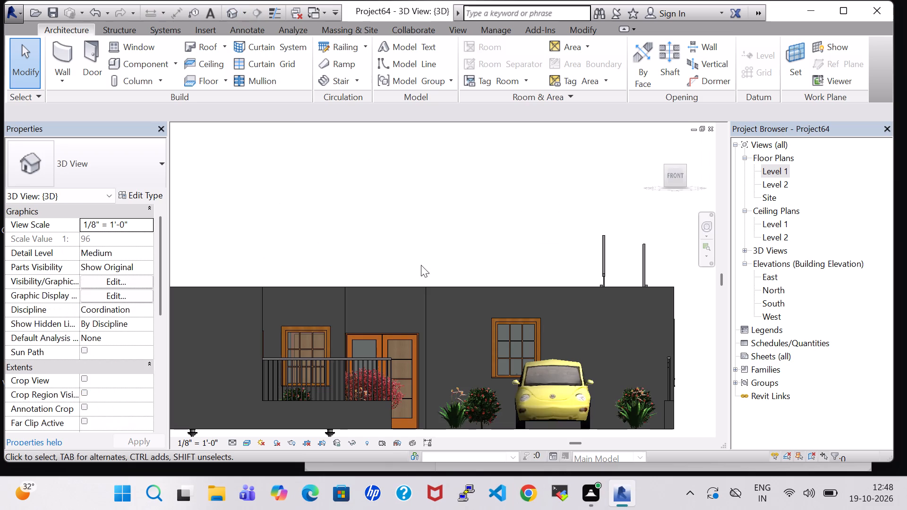
middle_click_drag(427, 206, 437, 287, "shift")
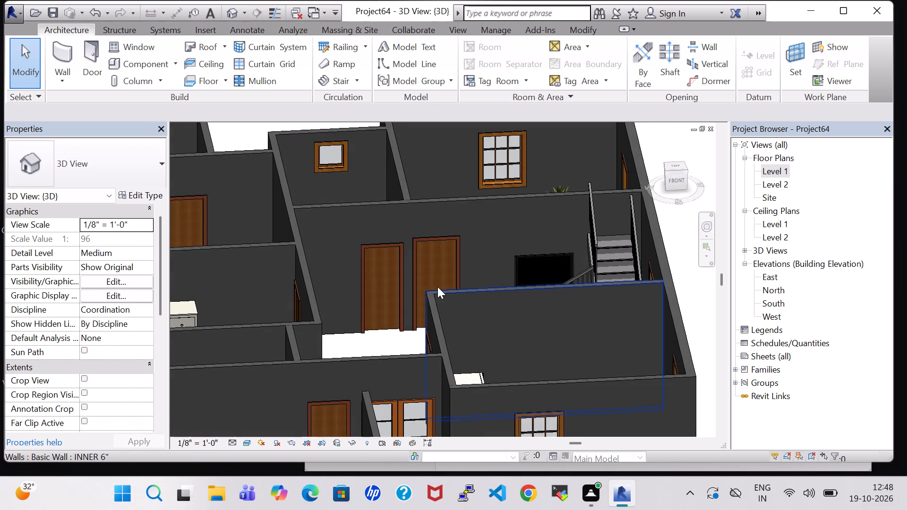
middle_click_drag(437, 287, 419, 126)
middle_click_drag(419, 123, 417, 109)
middle_click_drag(428, 304, 426, 357)
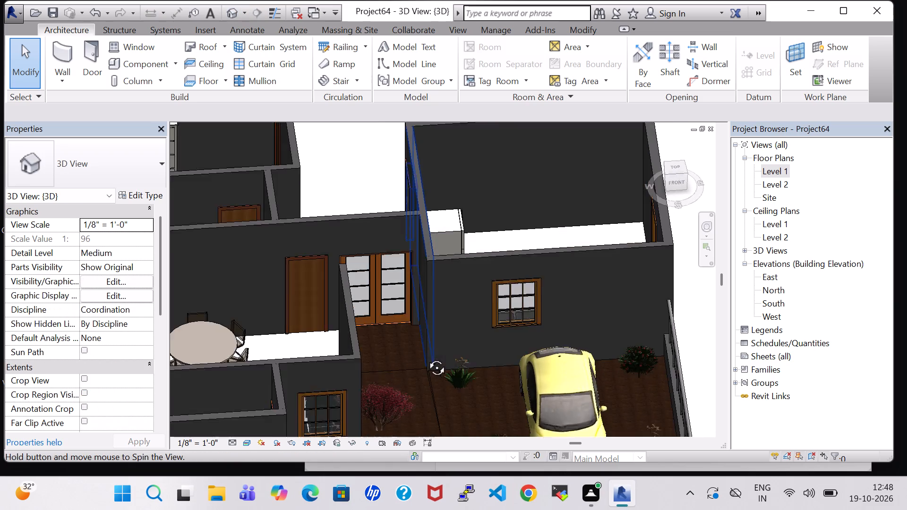
scroll(429, 378, "up", 1)
middle_click_drag(429, 378, 397, 157)
middle_click_drag(382, 204, 368, 181)
left_click(297, 190)
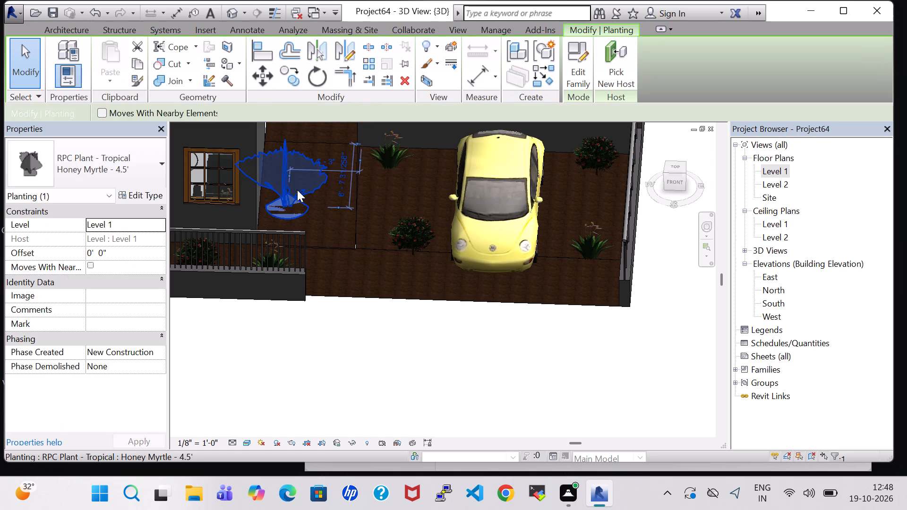
key("Down")
key("Down")
key("Down")
key("Down")
key("Down")
key("Down")
key("Down")
key("Down")
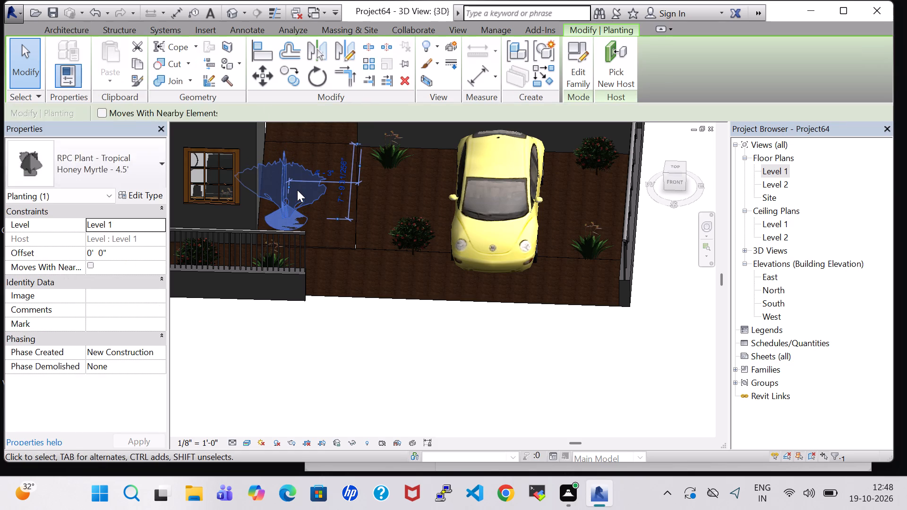
key("Down")
key("Down")
key("Down")
key("Down")
key("Down")
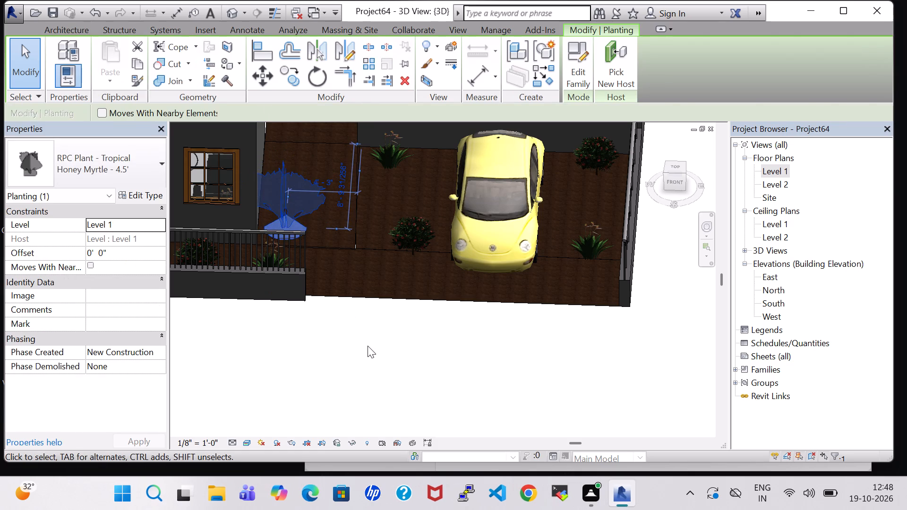
left_click(368, 347)
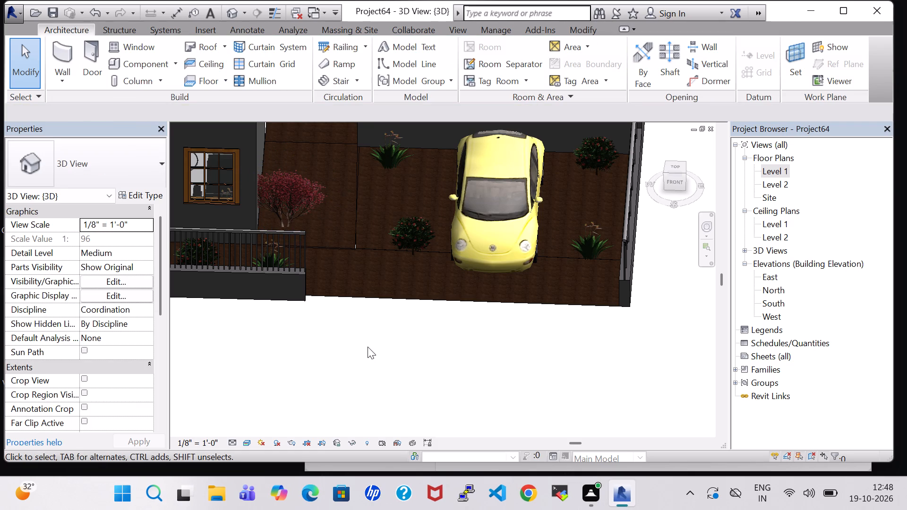
On the Level 1 plan, place a tagged room between the Honey Myrtle and the car and name it CAR PORCH.
double_click(781, 172)
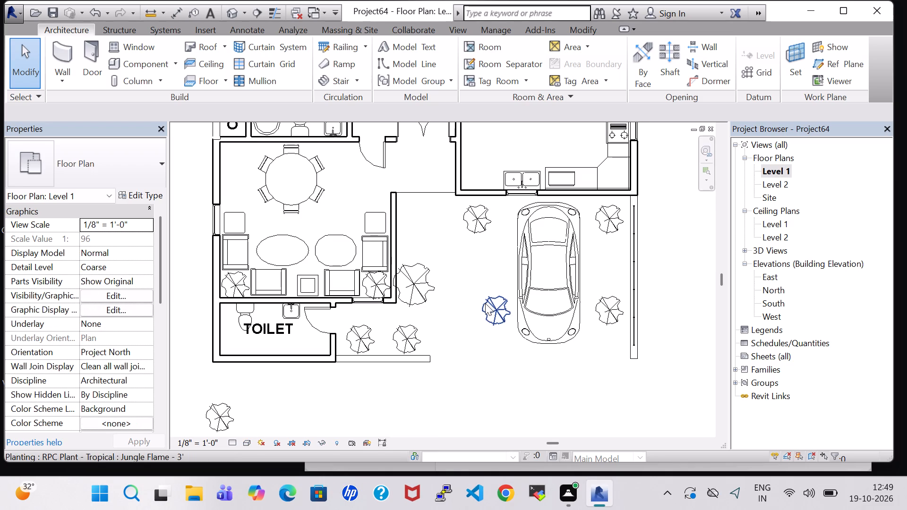
left_click(487, 44)
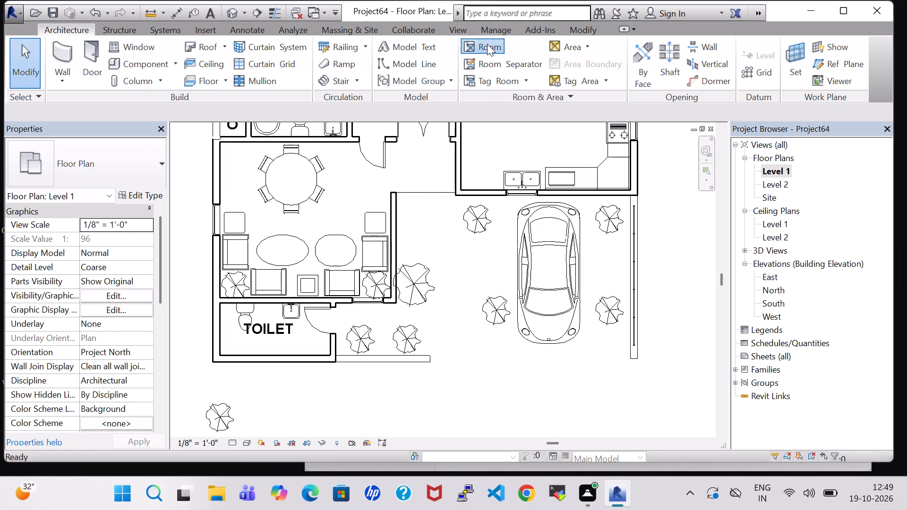
left_click(480, 277)
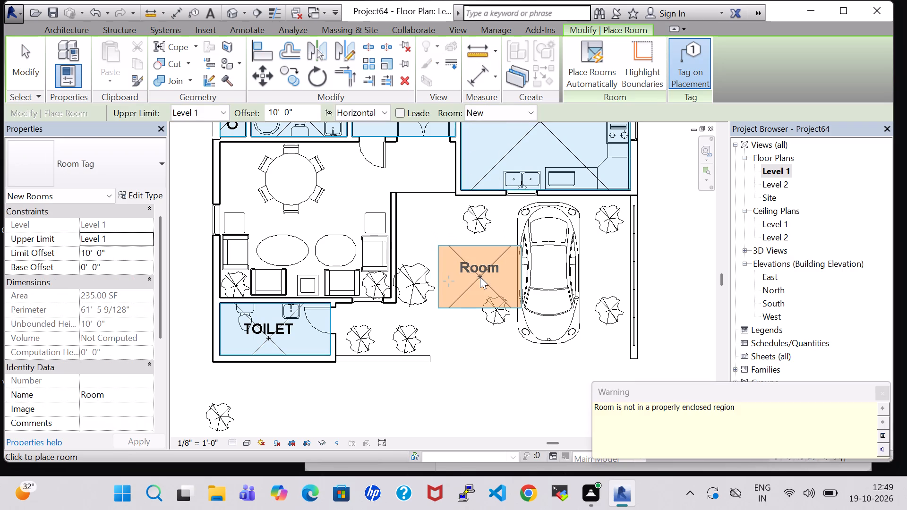
left_click(884, 398)
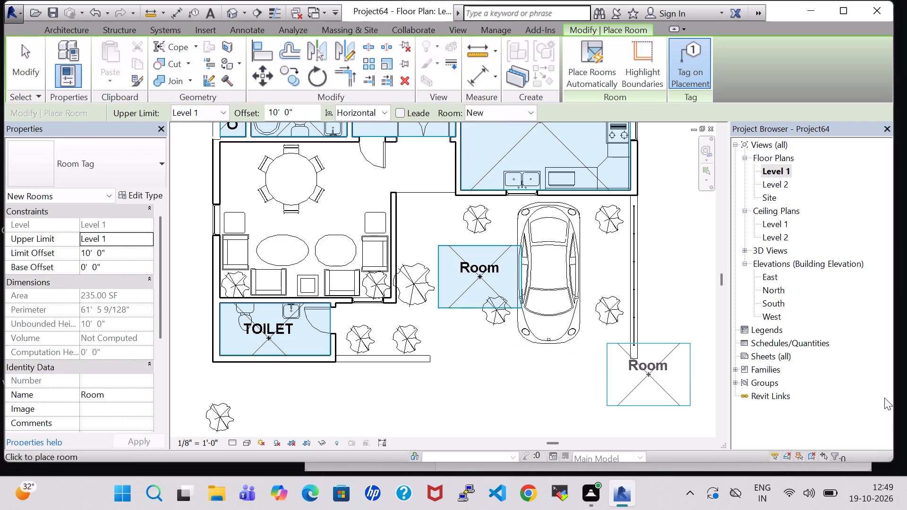
key("Escape")
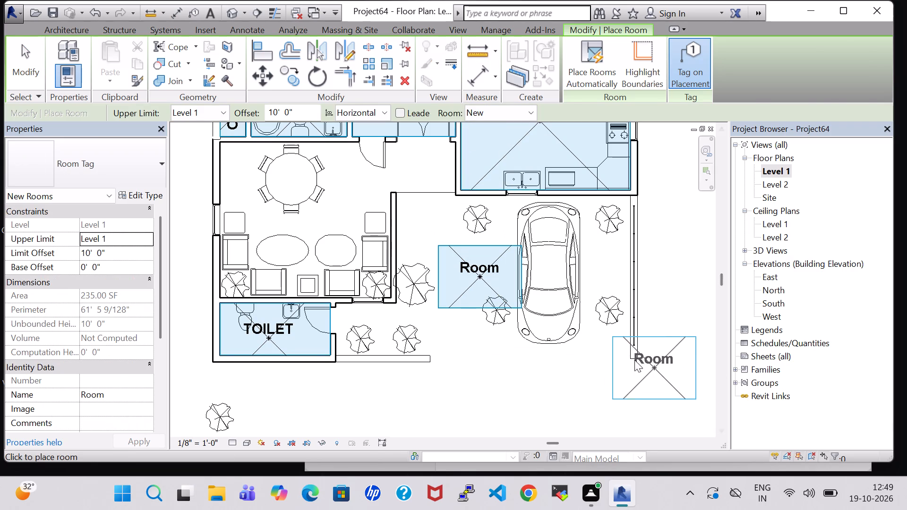
double_click(481, 261)
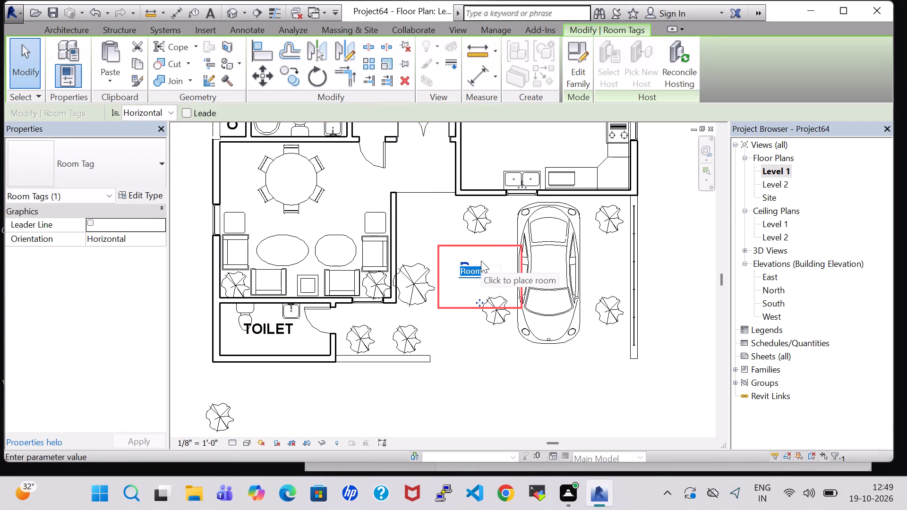
key("BackSpace")
type("CAR PORCH")
key("Return")
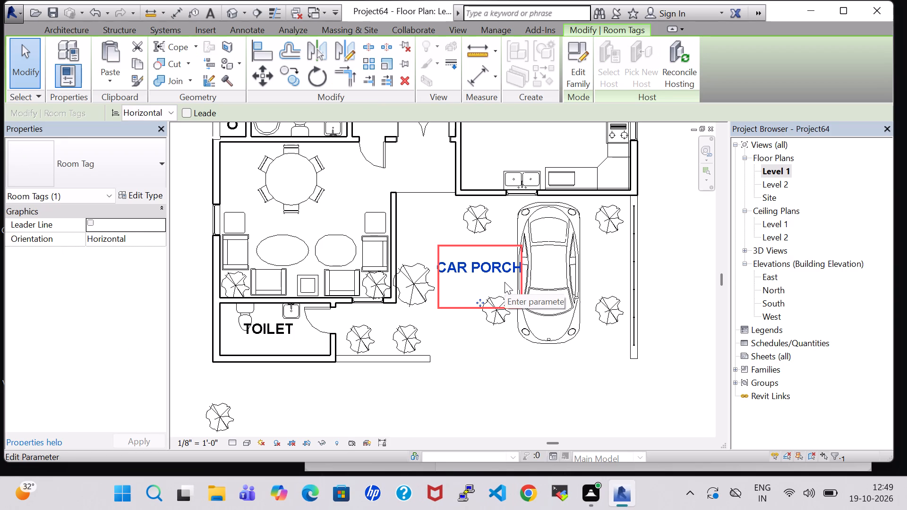
Place a 9' x 18' - 90 deg parking space around the car in the car porch, opening towards the kitchen wall.
left_click(553, 392)
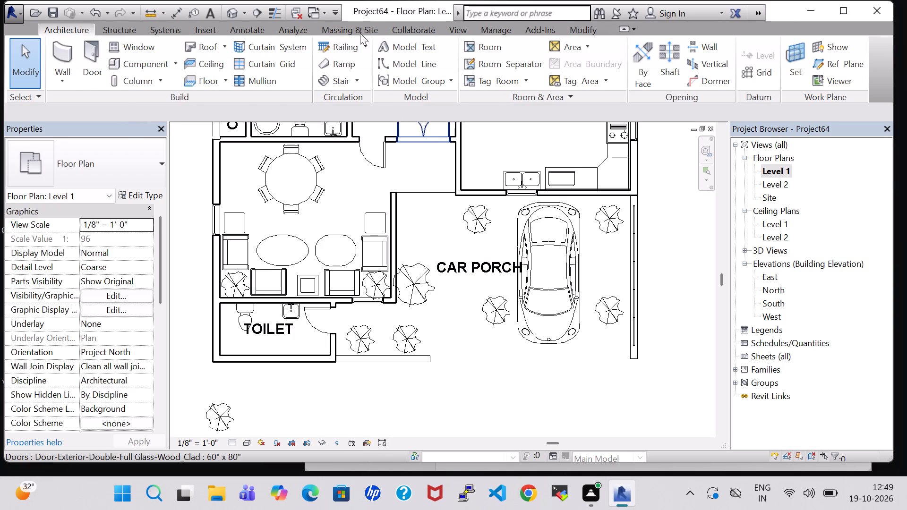
left_click(360, 33)
left_click(420, 63)
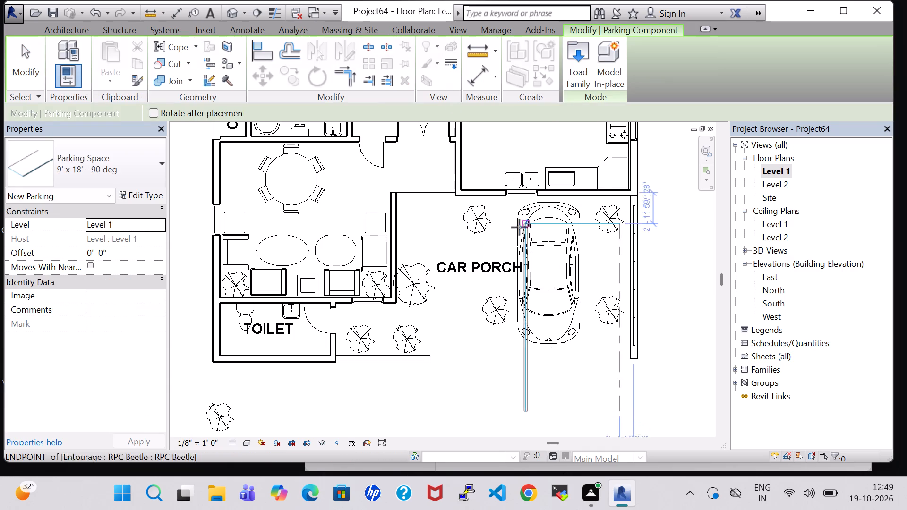
key("space")
key("space")
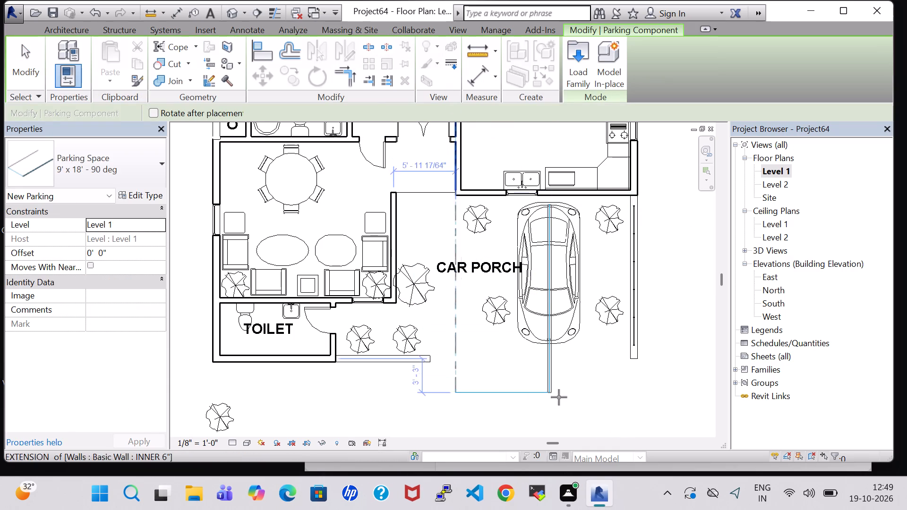
left_click(590, 395)
key("Escape")
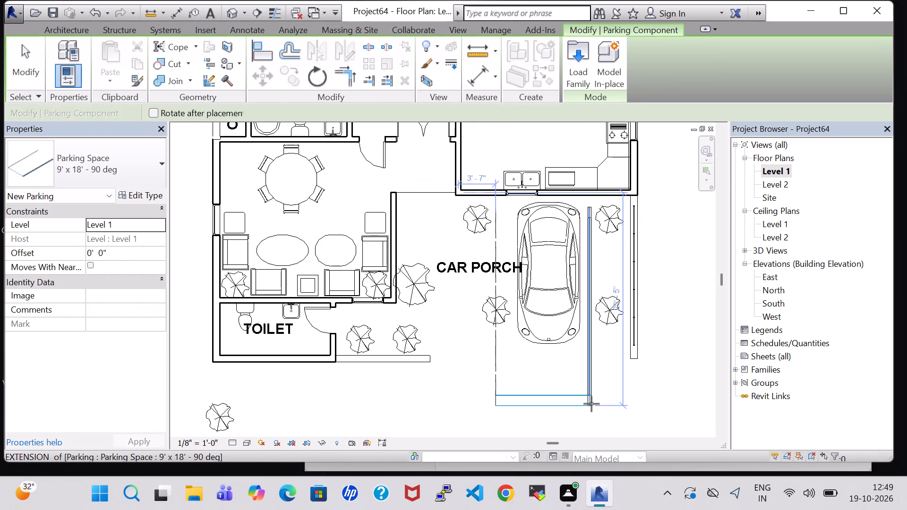
key("Escape")
Set the parking space type's pw dimension to 7'.
left_click(590, 382)
left_click(132, 195)
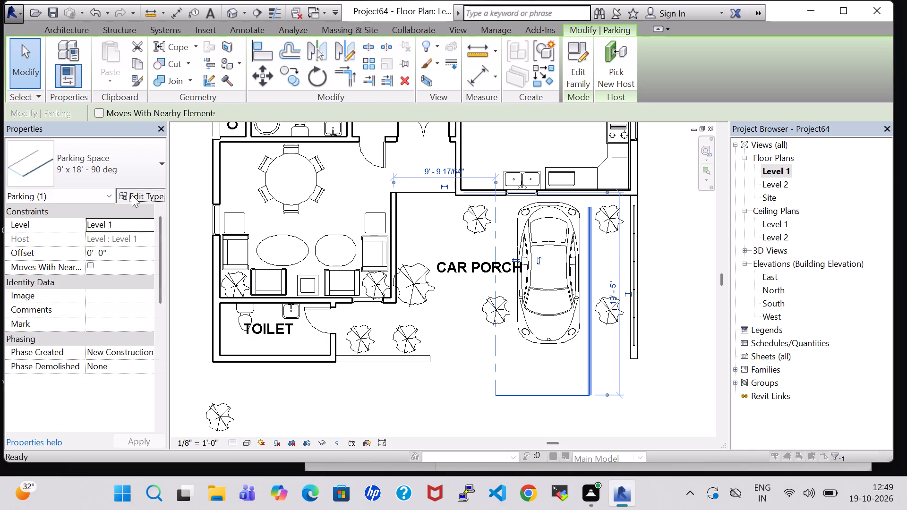
left_click(636, 269)
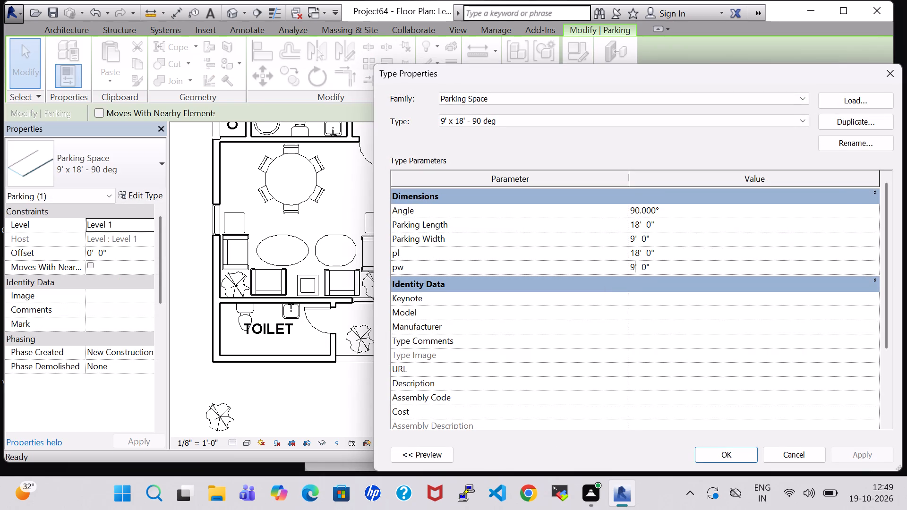
key("BackSpace")
key("7")
left_click(726, 460)
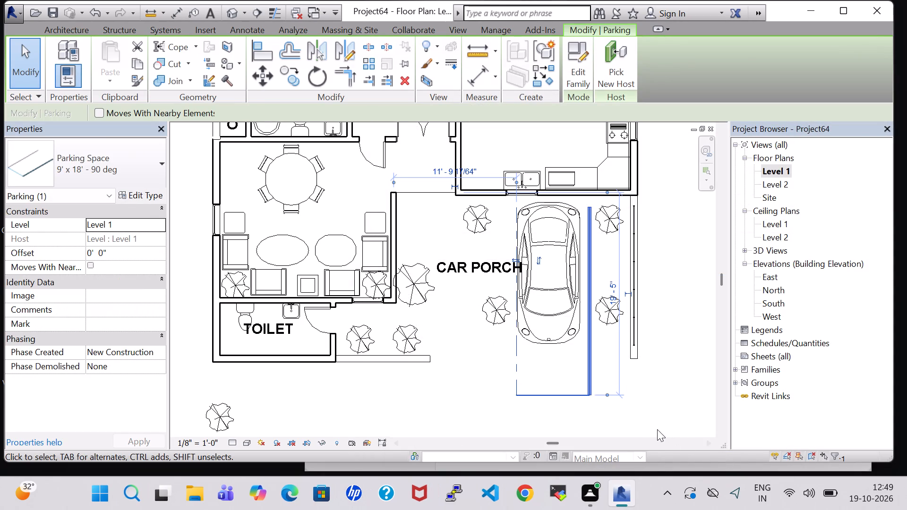
Nudge the parking space slightly towards the living room so its side lines fit around the car.
key("Left")
key("Left")
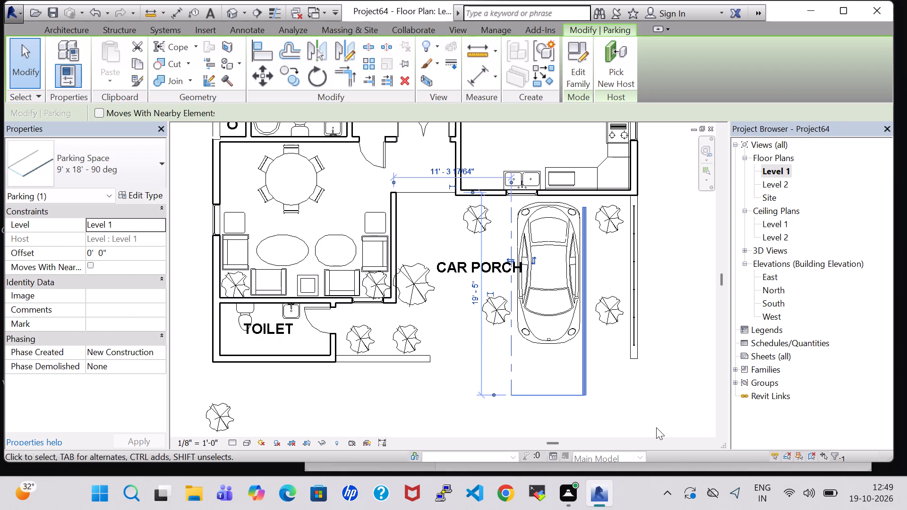
key("Right")
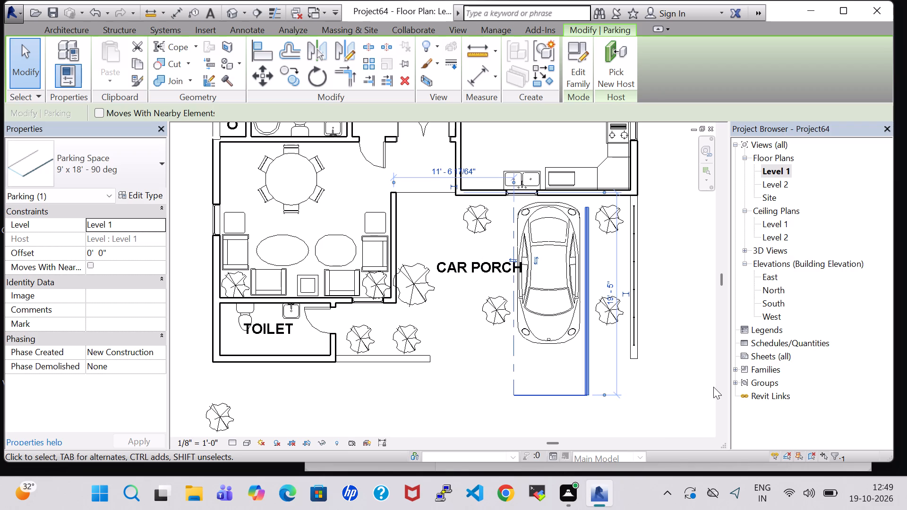
left_click(612, 409)
Set the parking space type's pl dimension to 14'.
left_click(590, 382)
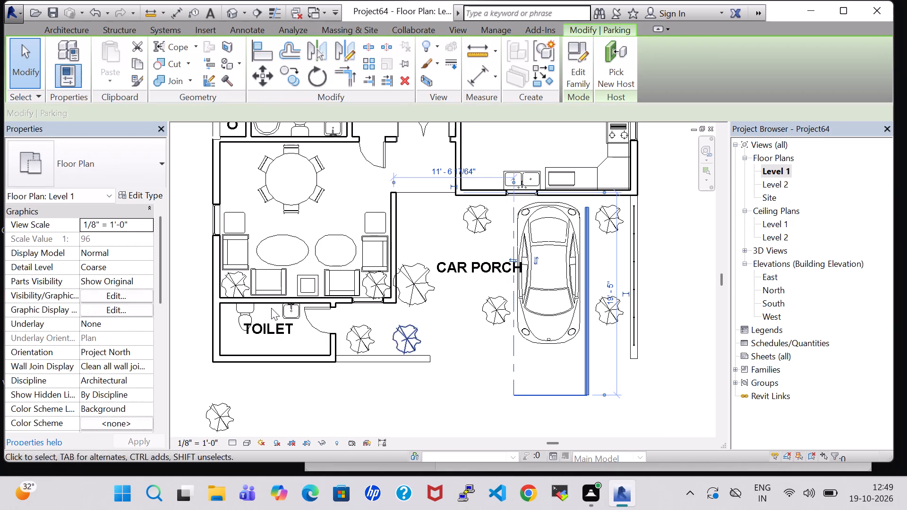
left_click(133, 193)
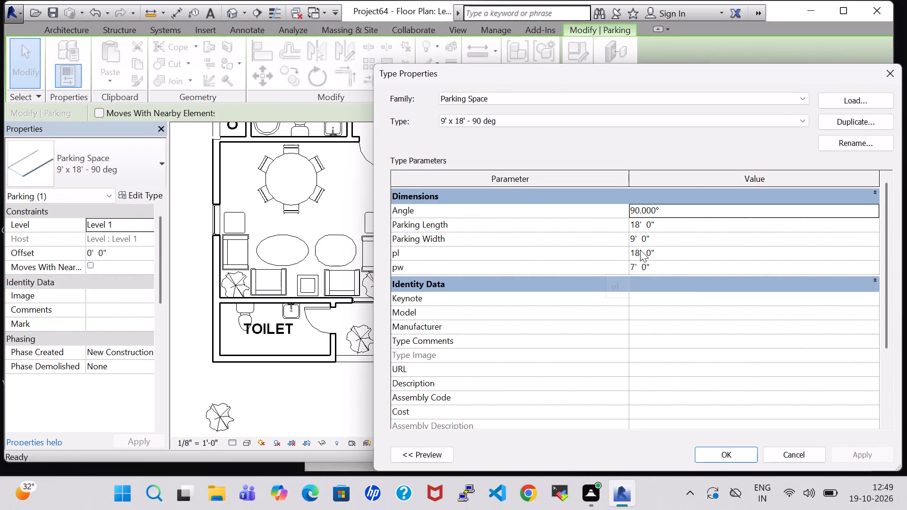
left_click(640, 250)
key("BackSpace")
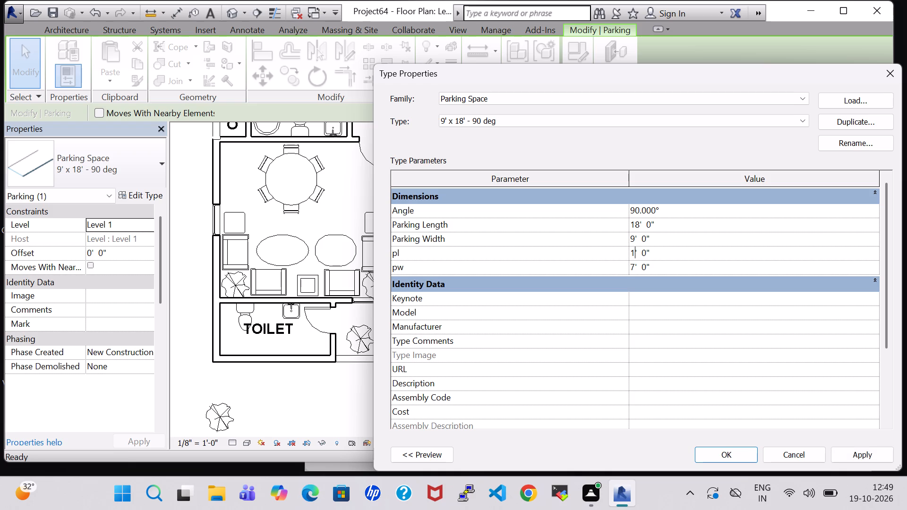
key("4")
left_click(728, 462)
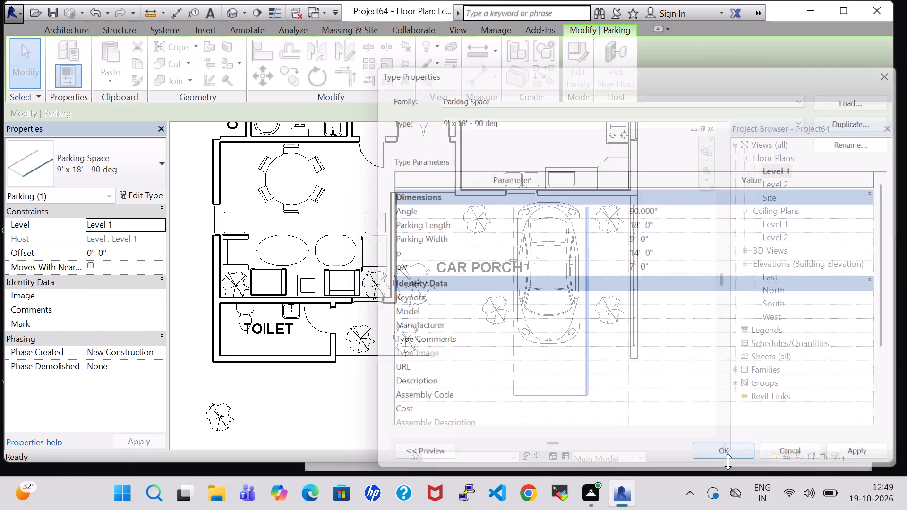
left_click(639, 387)
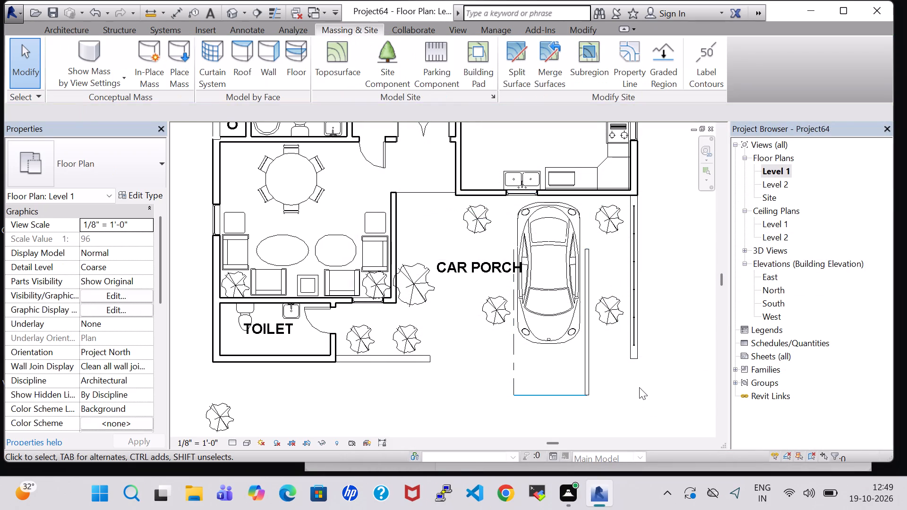
Nudge the parking space towards the kitchen wall until its end line sits just beyond the end of the car.
key("Up")
key("Up")
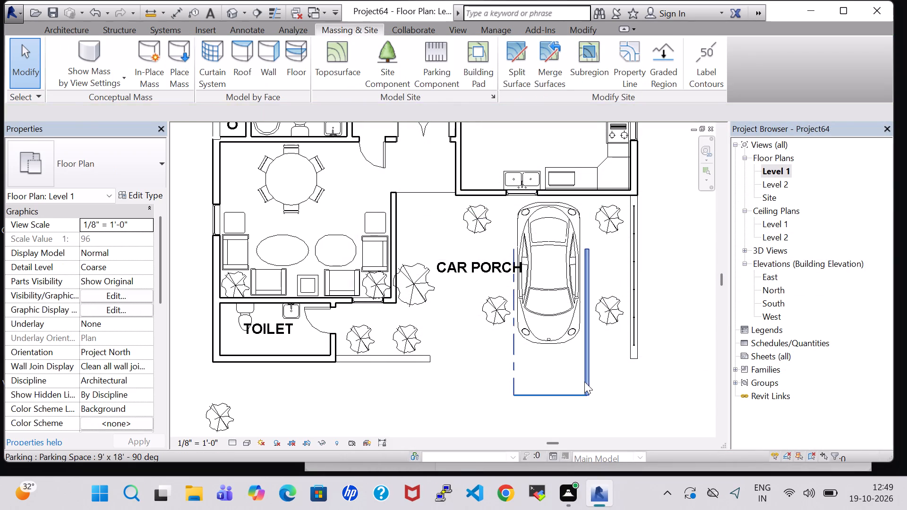
left_click(584, 382)
key("Up")
key("Up")
key("Up")
key("Up")
key("Up")
key("Up")
key("Up")
key("Up")
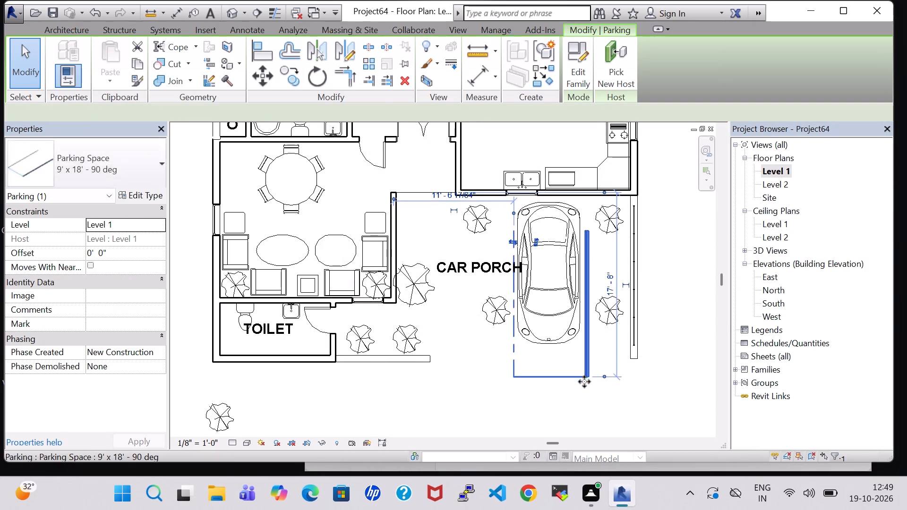
key("Up")
key("Up")
key("Up")
key("Up")
key("Up")
key("Up")
key("Up")
key("Up")
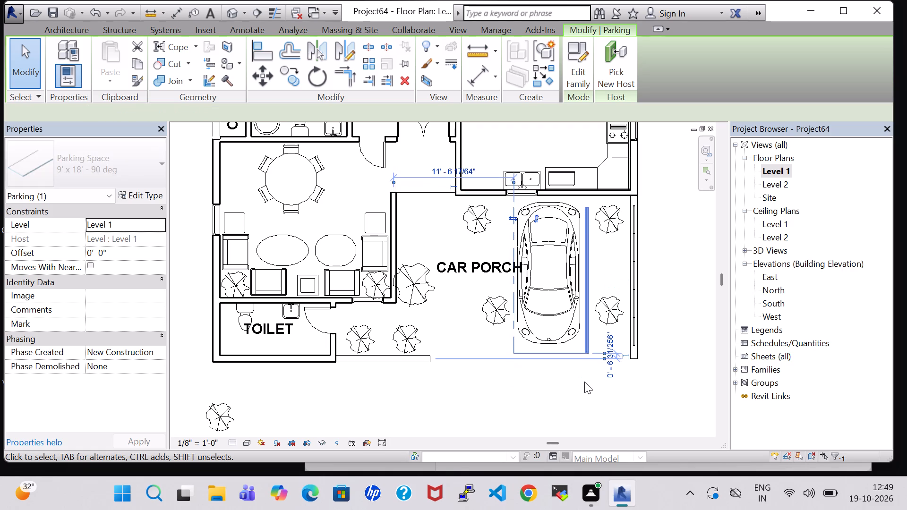
key("Up")
key("Up")
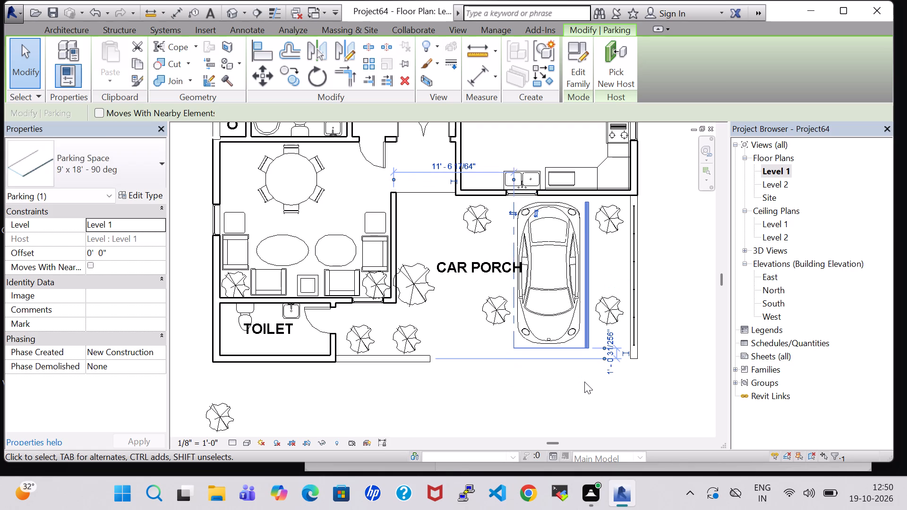
key("Down")
left_click(670, 337)
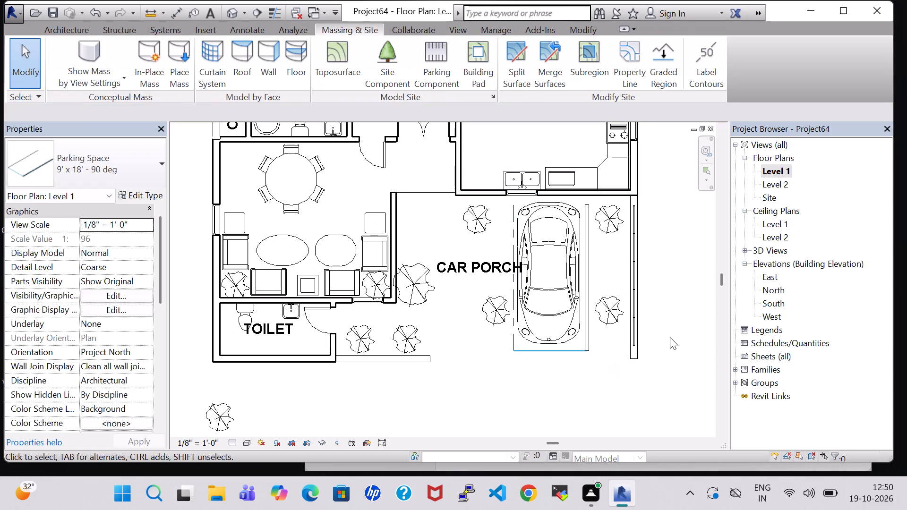
Nudge the CAR PORCH room tag away from the car so it clears the parking space line.
left_click(479, 265)
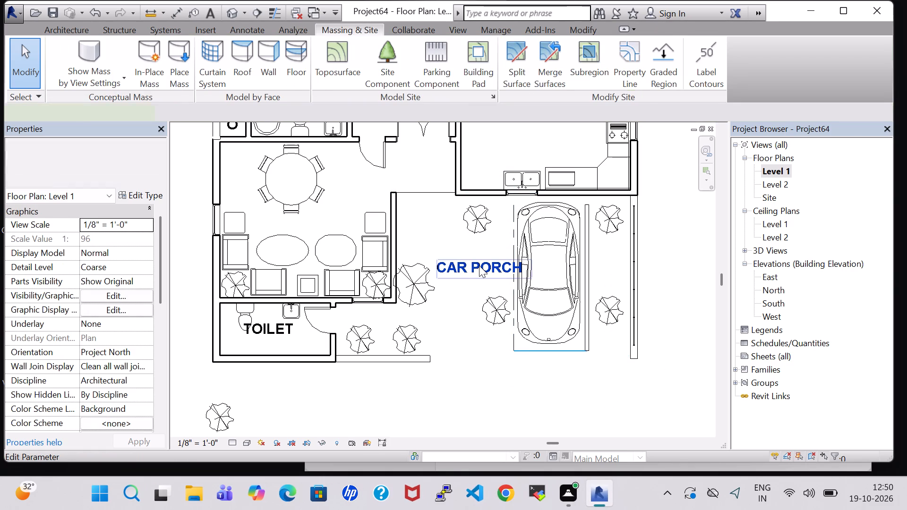
key("Left")
key("Left")
key("Left")
key("Left")
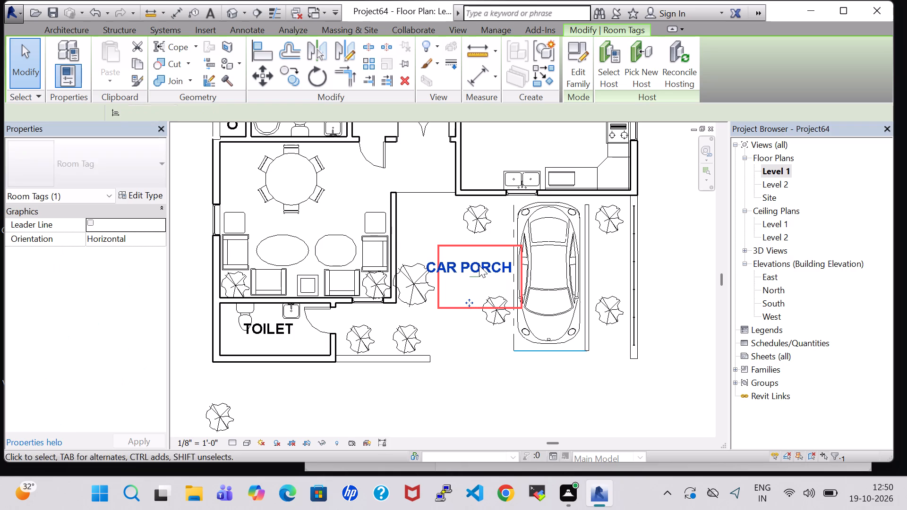
left_click(668, 298)
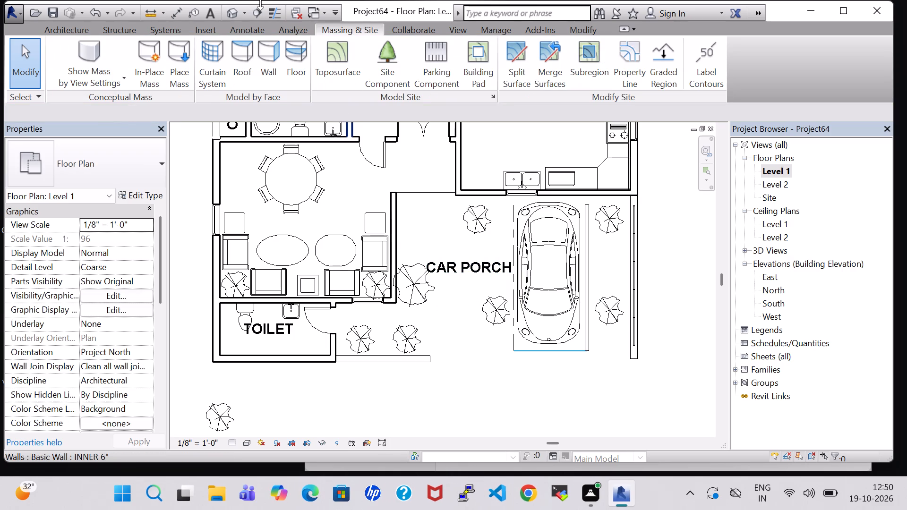
In the 3D view, add a point at 0' 0" absolute elevation to the entrance topography surface, at its corner gap near the front railing.
left_click(228, 7)
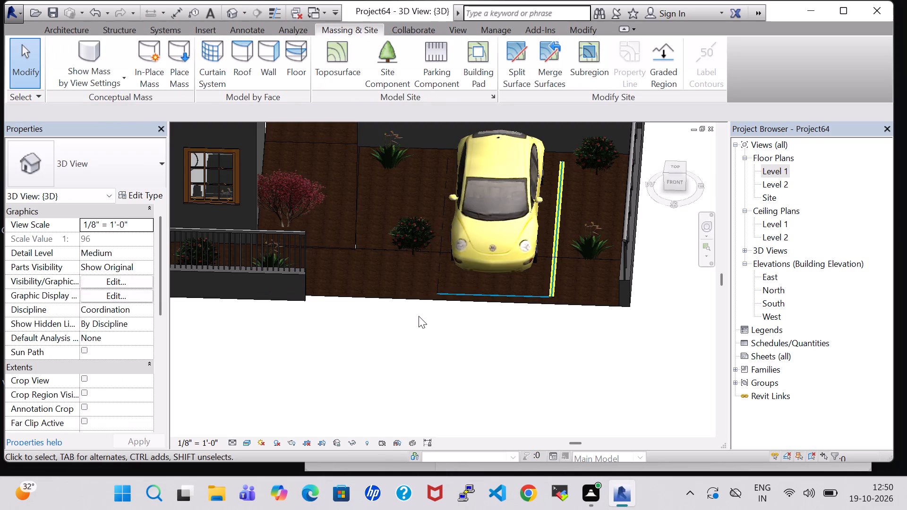
scroll(404, 316, "up", 6)
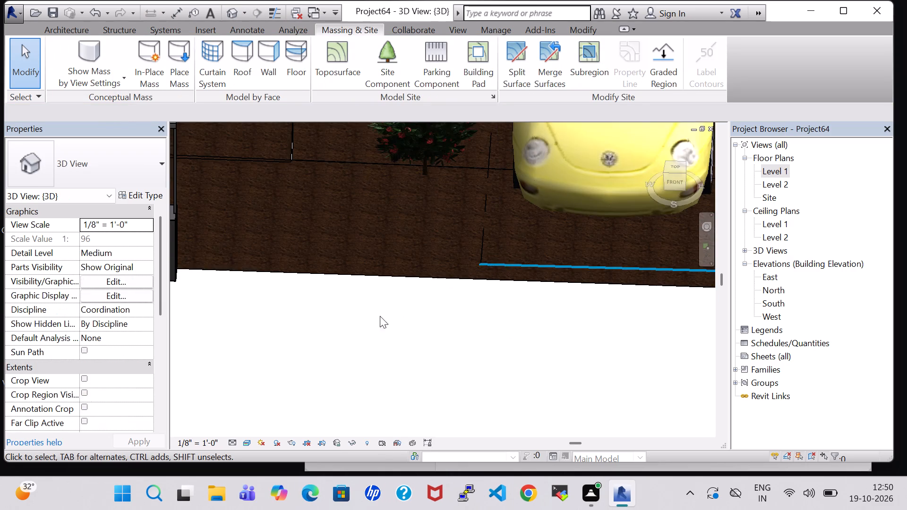
middle_click_drag(377, 316, 411, 436)
scroll(377, 316, "up", 1)
middle_click(411, 436)
left_click(308, 251)
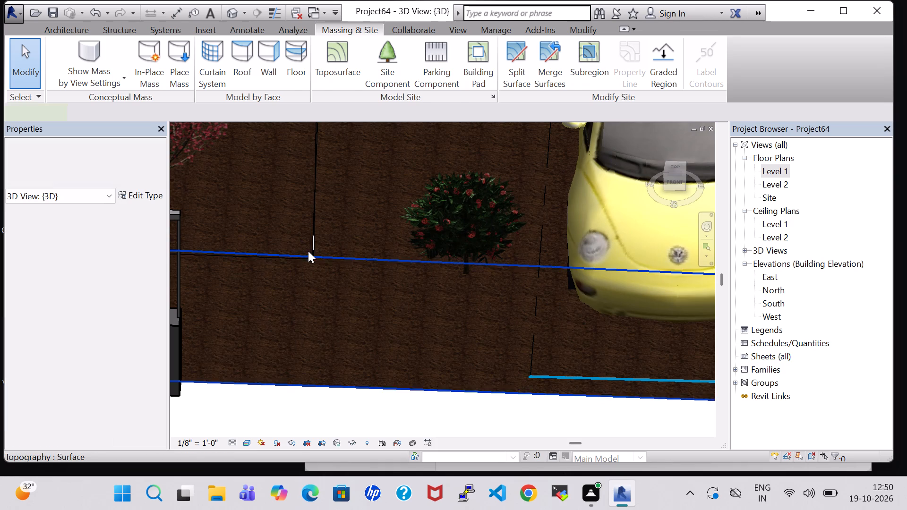
left_click(321, 222)
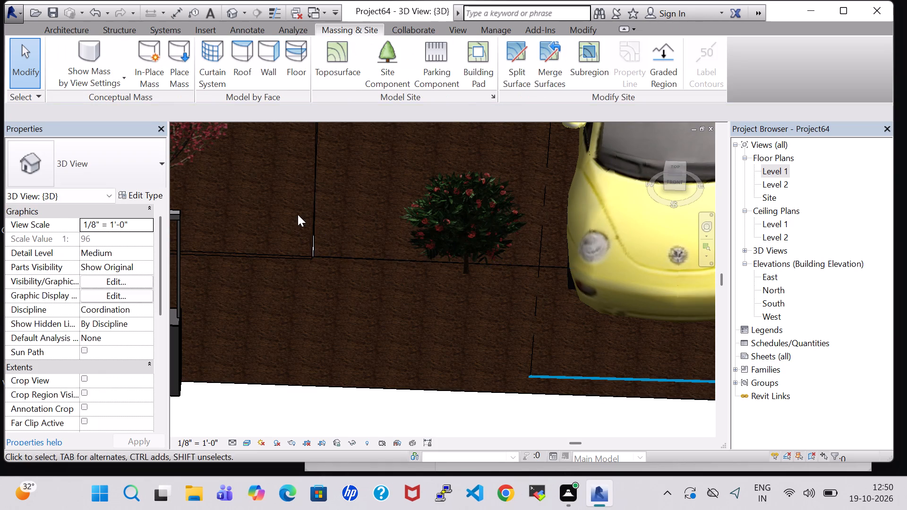
left_click(317, 214)
left_click(577, 57)
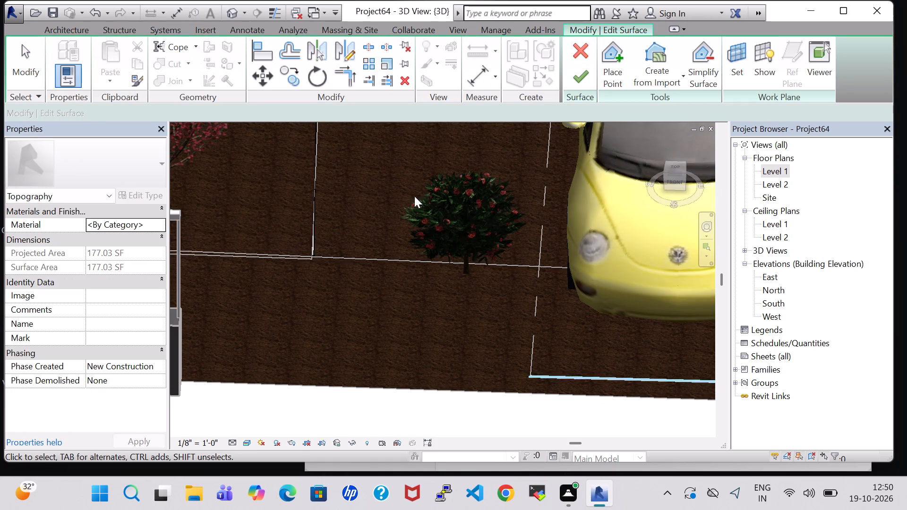
left_click(605, 51)
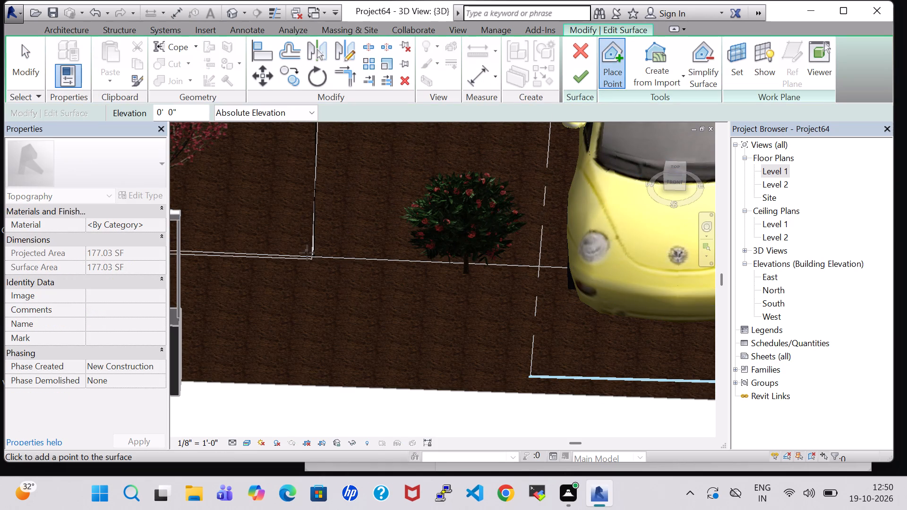
left_click(309, 255)
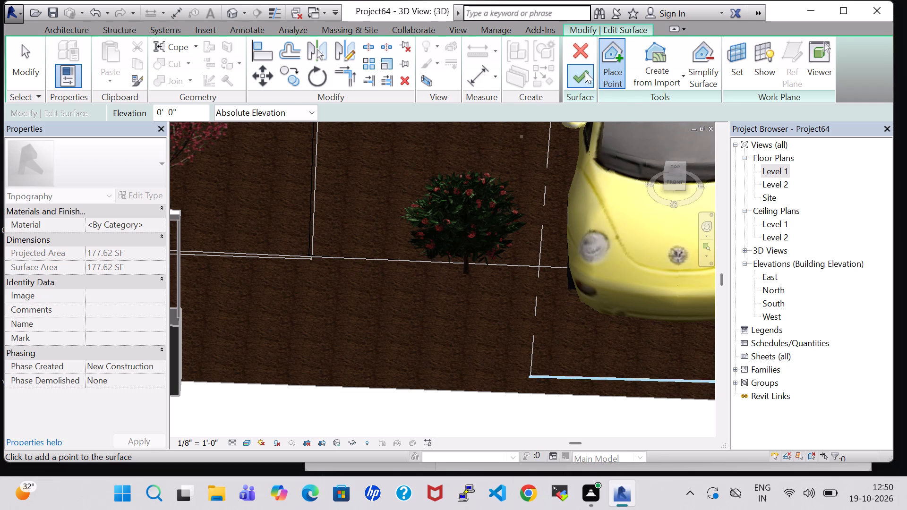
left_click(585, 71)
scroll(589, 326, "down", 2)
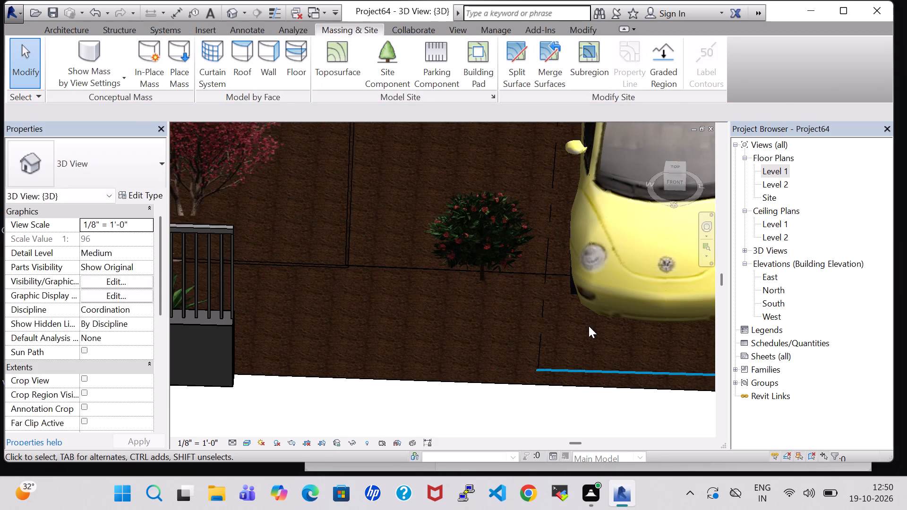
scroll(589, 326, "down", 7)
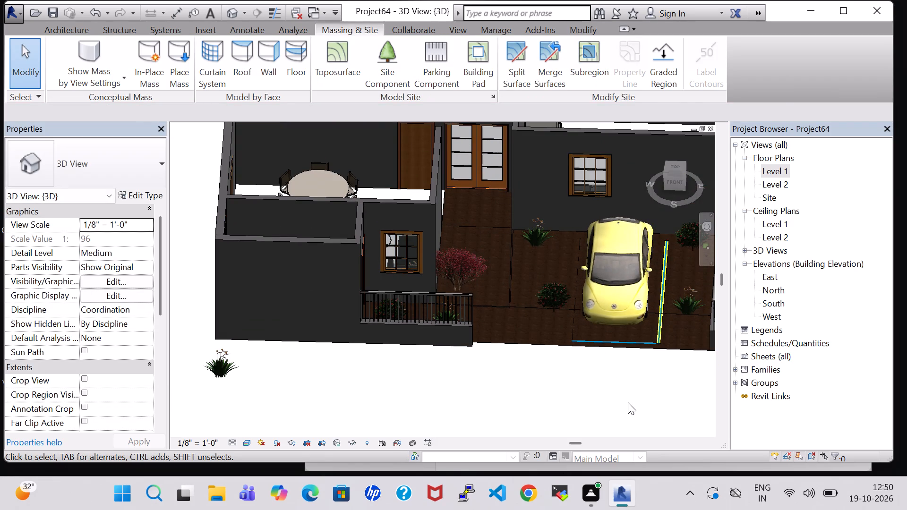
middle_click_drag(630, 384, 638, 363)
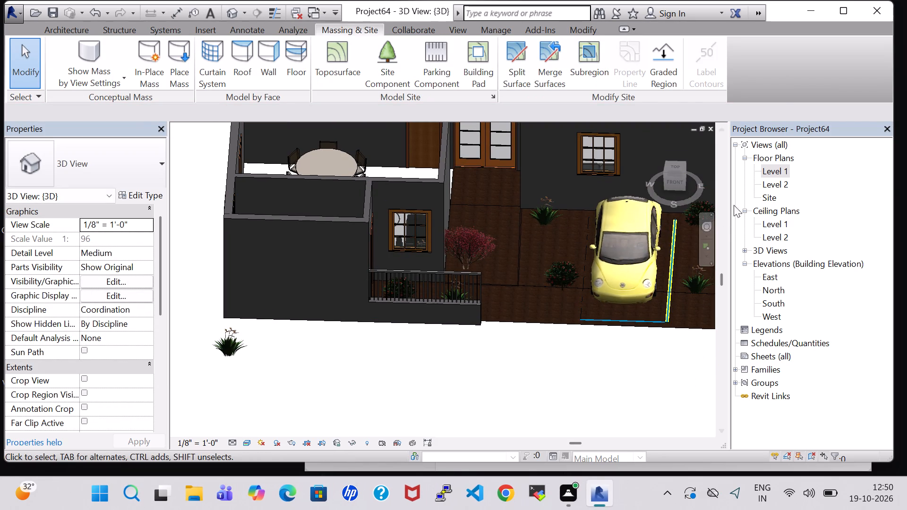
Return to the Level 1 floor plan and bring the whole house into view.
double_click(770, 171)
scroll(515, 187, "down", 2)
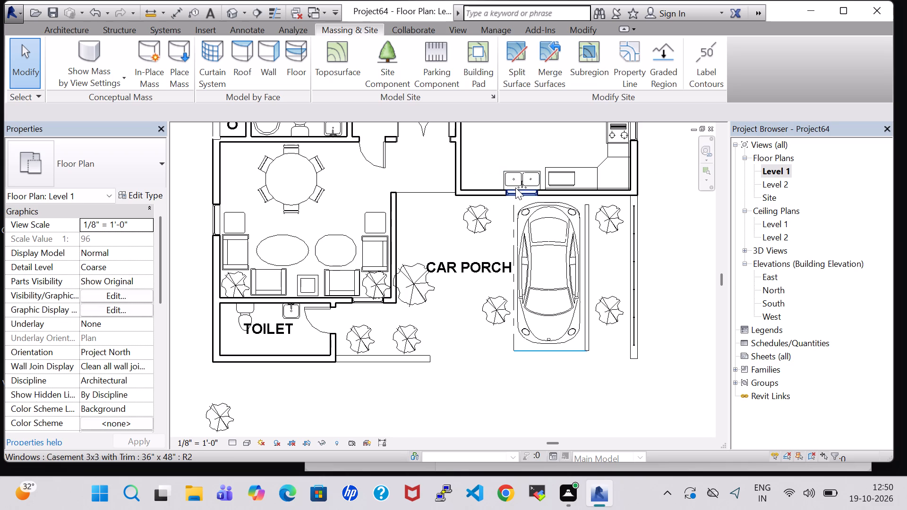
scroll(515, 187, "down", 5)
middle_click_drag(621, 155, 613, 292)
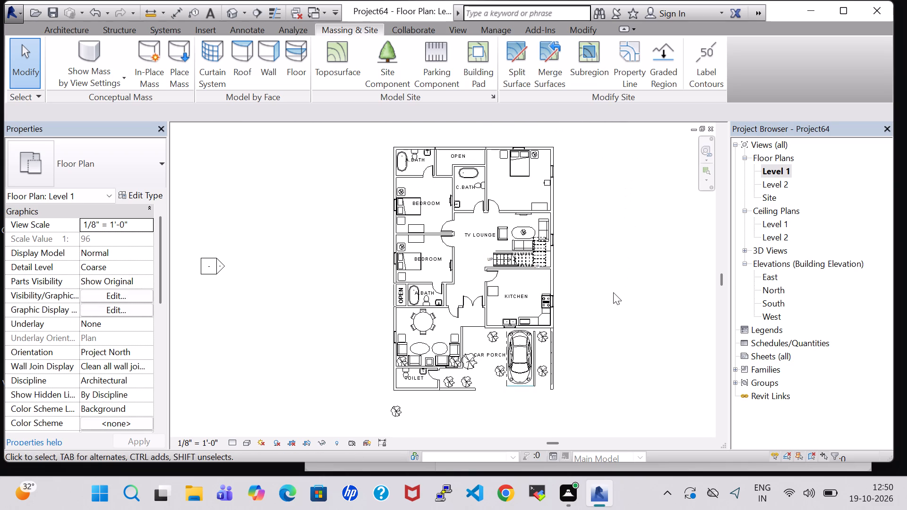
Start a Generic - 12" floor on Level 1, drawing its boundary along the rear outer wall and the stair-side outer wall to the kitchen's front corner.
left_click(74, 26)
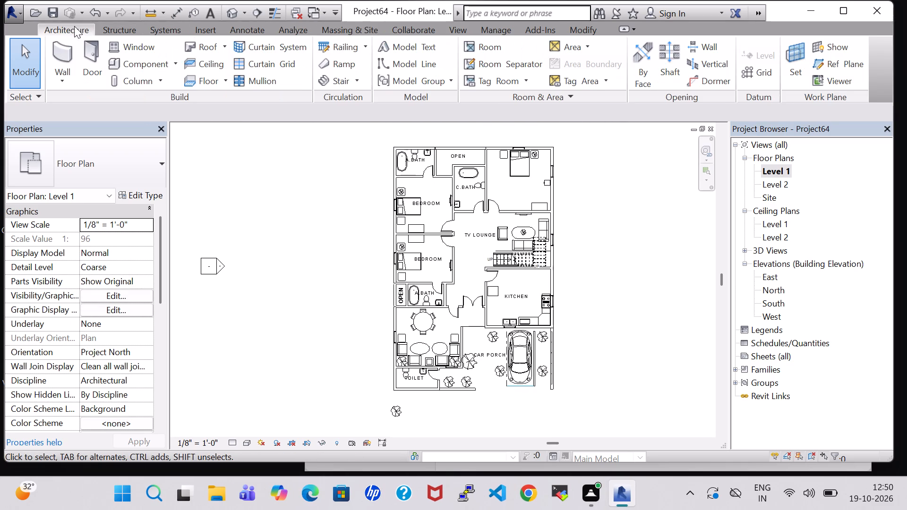
left_click(209, 77)
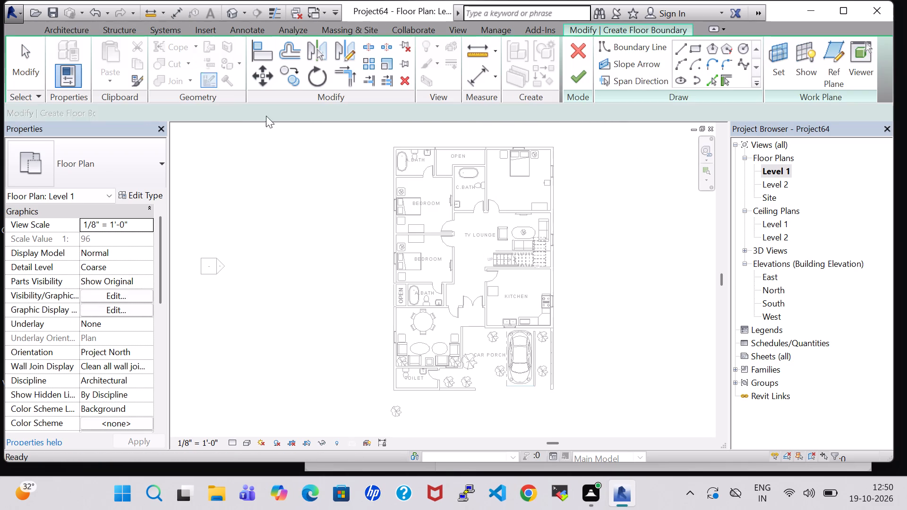
scroll(371, 151, "up", 3)
left_click(680, 53)
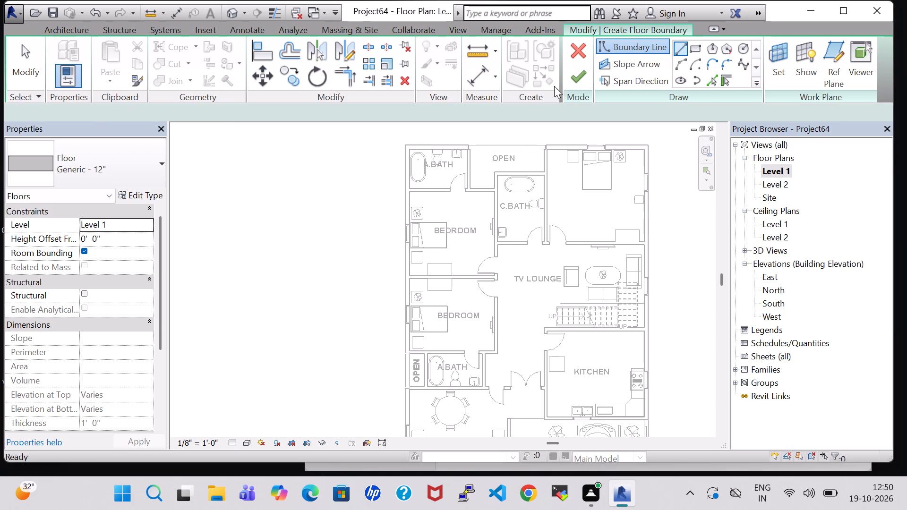
scroll(487, 115, "up", 5)
scroll(452, 142, "up", 1)
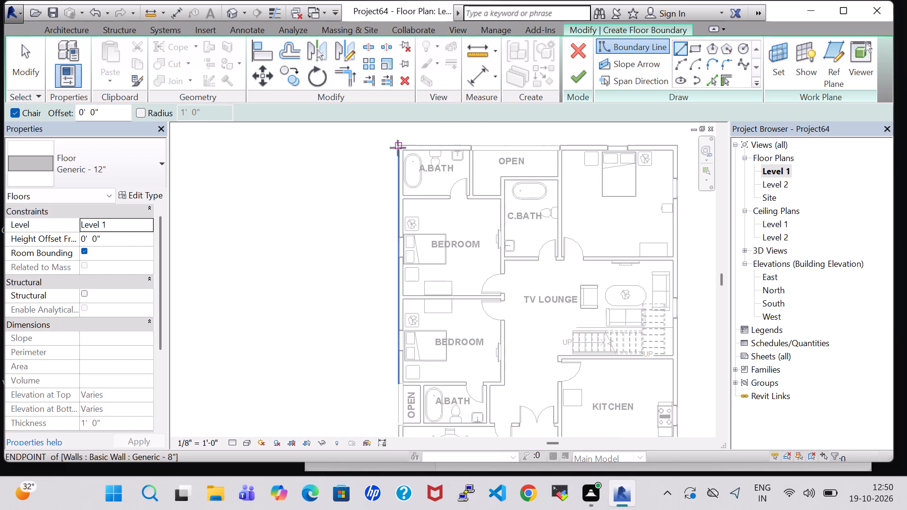
left_click(398, 148)
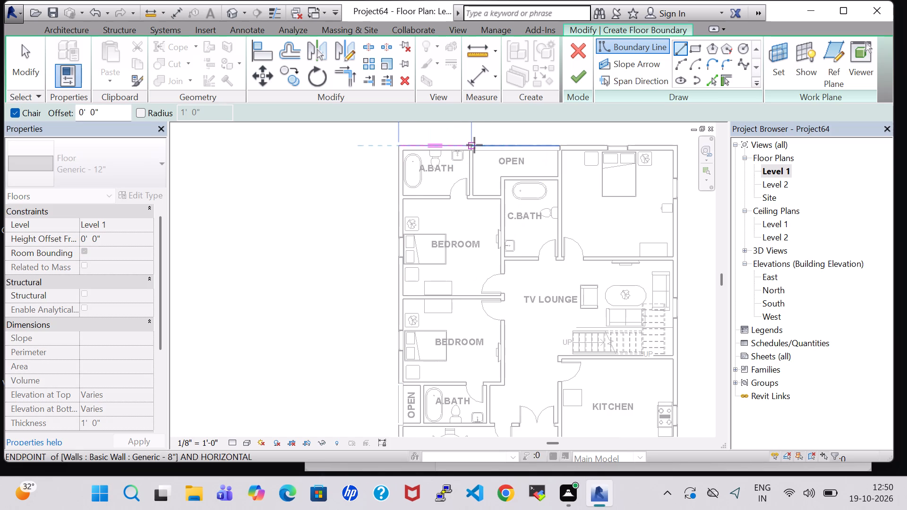
middle_click_drag(474, 145, 250, 146)
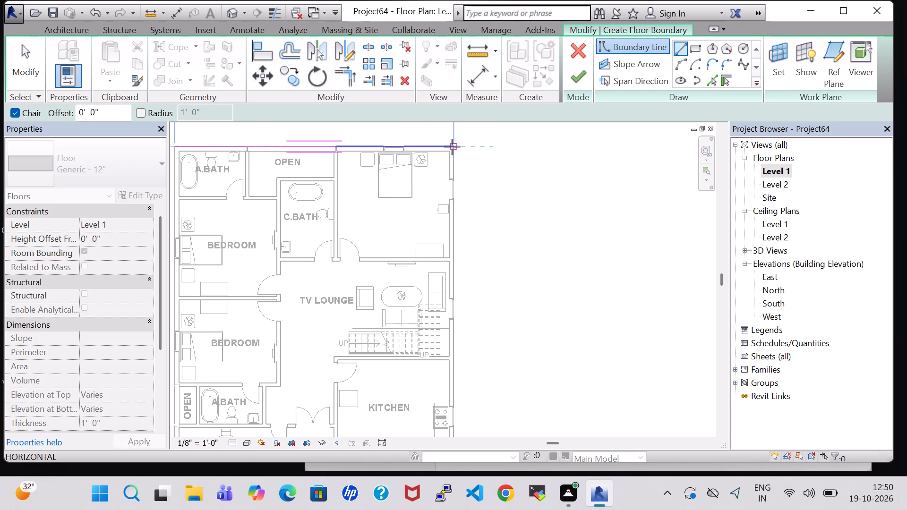
left_click(454, 148)
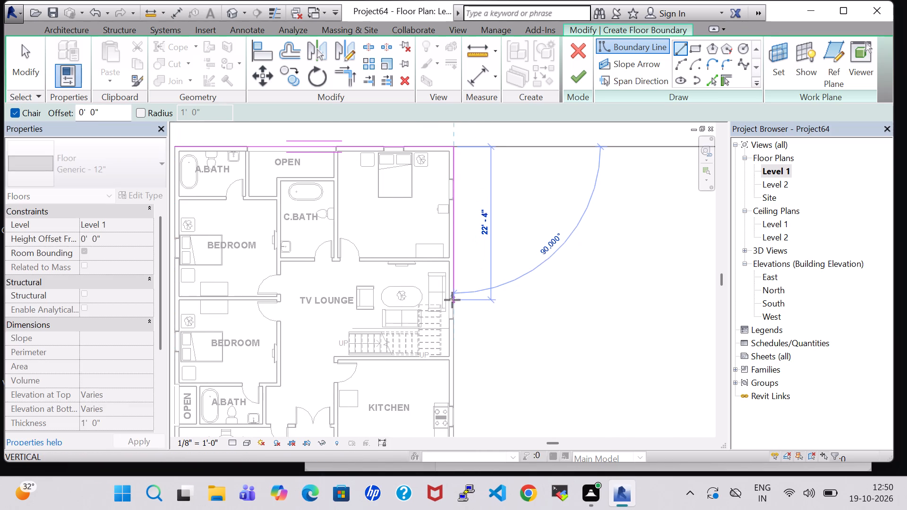
middle_click_drag(452, 302, 447, 159)
middle_click(446, 126)
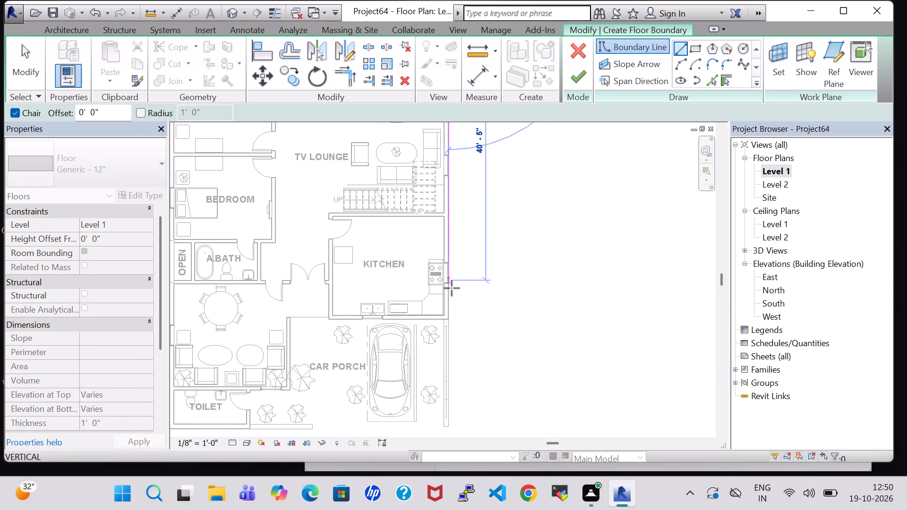
left_click(449, 319)
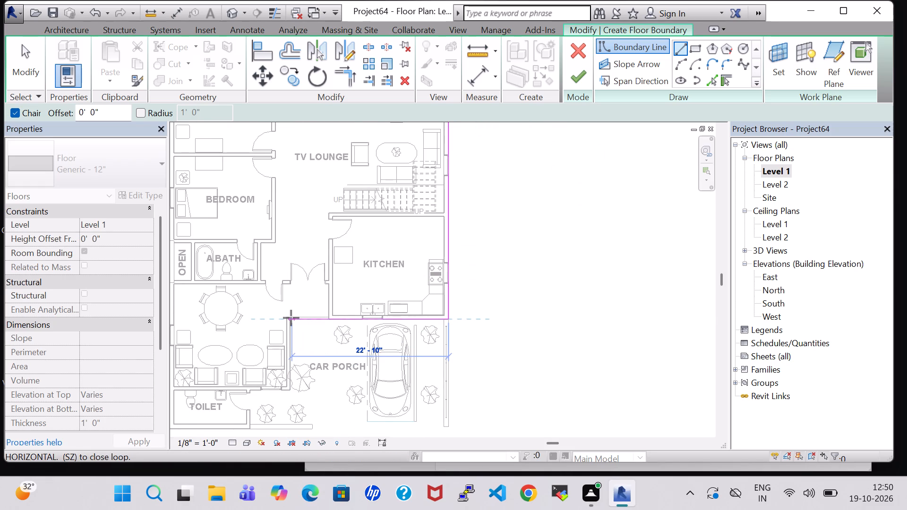
Continue the floor boundary along the kitchen's front wall, about 10' 4" down the sitting room's porch-side wall, and back to the toilet's door-side wall.
scroll(291, 318, "up", 9)
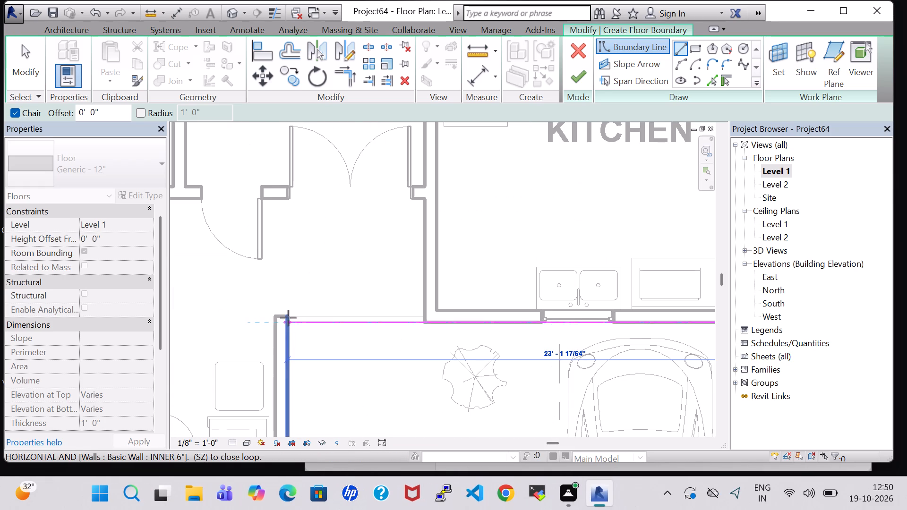
left_click(288, 318)
middle_click_drag(287, 385, 334, 191)
scroll(287, 385, "up", 1)
middle_click(336, 181)
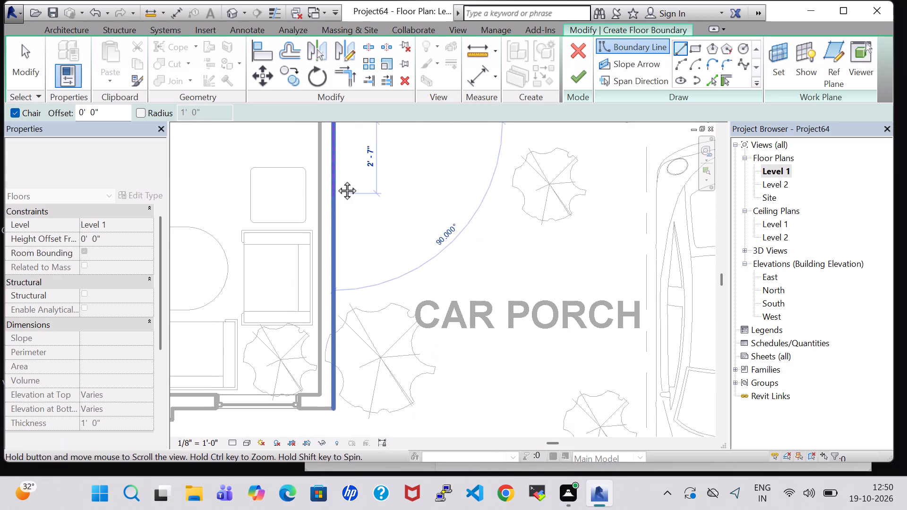
left_click(333, 406)
middle_click_drag(255, 403, 639, 392)
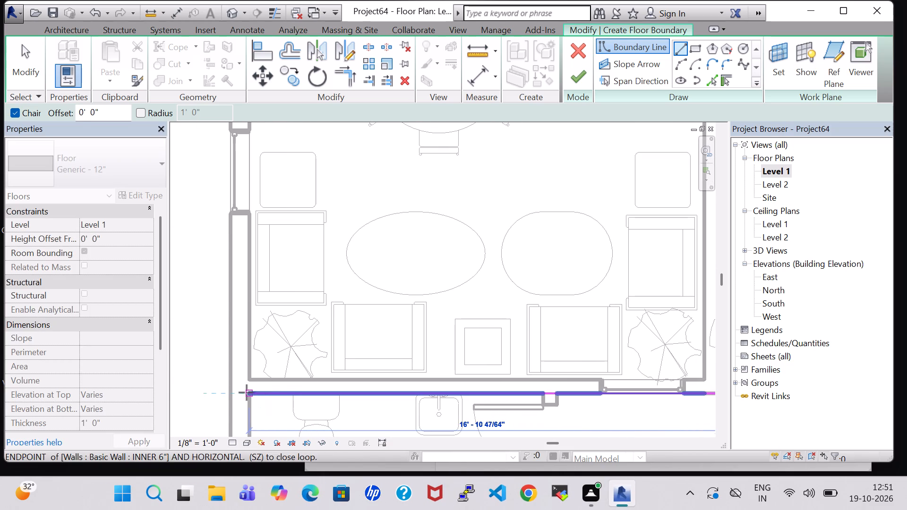
middle_click_drag(294, 392, 335, 213)
middle_click(333, 185)
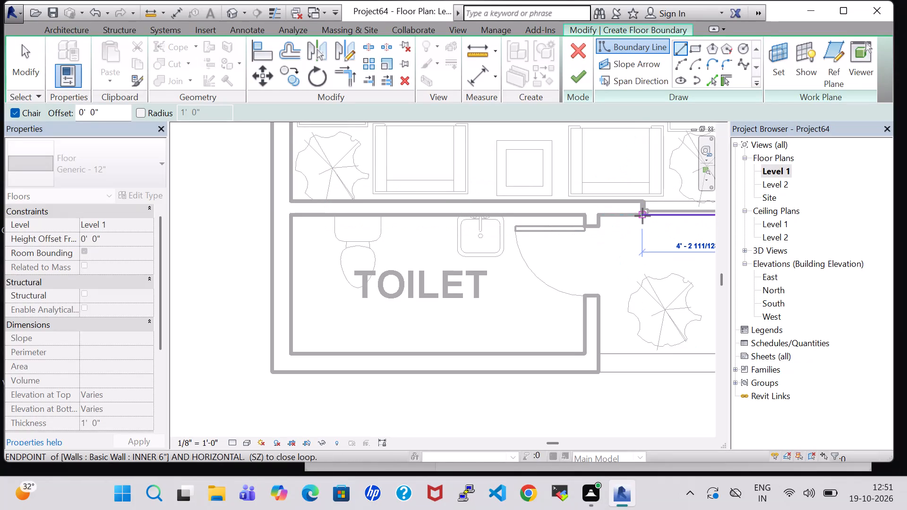
left_click(643, 216)
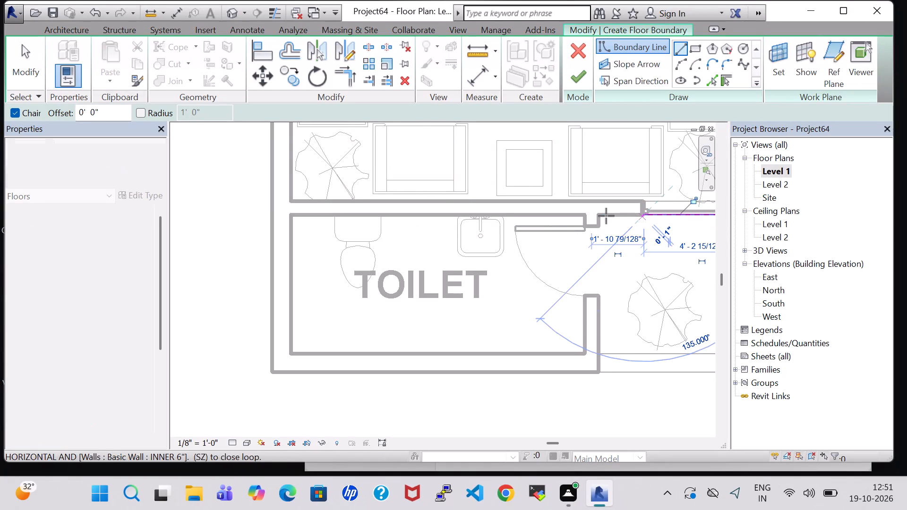
left_click(599, 216)
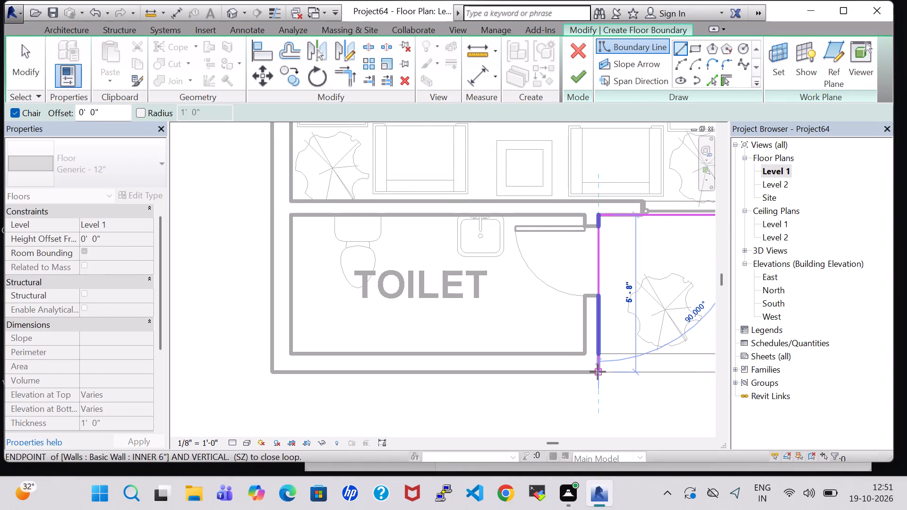
Trace the toilet's outer walls about 5' 8" and 11' 9", close the boundary up the bedroom-side outer wall, and finish the floor.
left_click(598, 372)
left_click(271, 372)
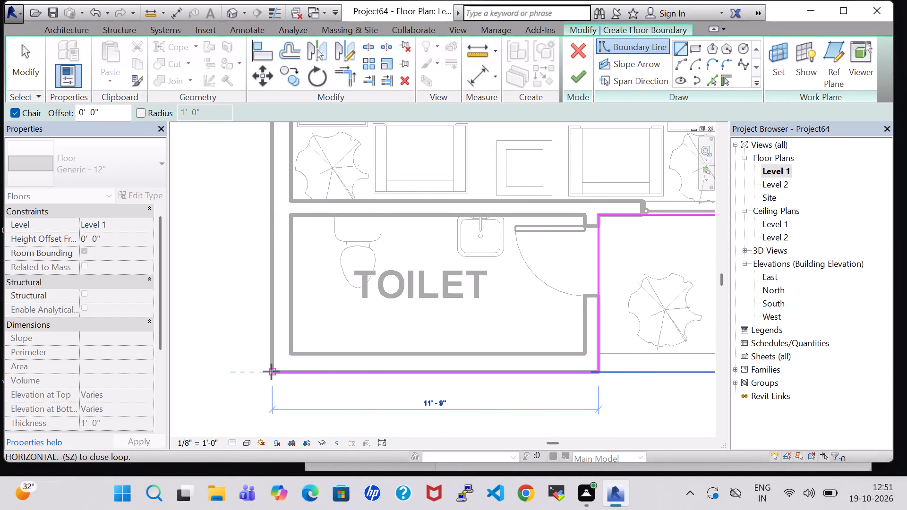
middle_click_drag(271, 178, 283, 373)
scroll(292, 333, "up", 1)
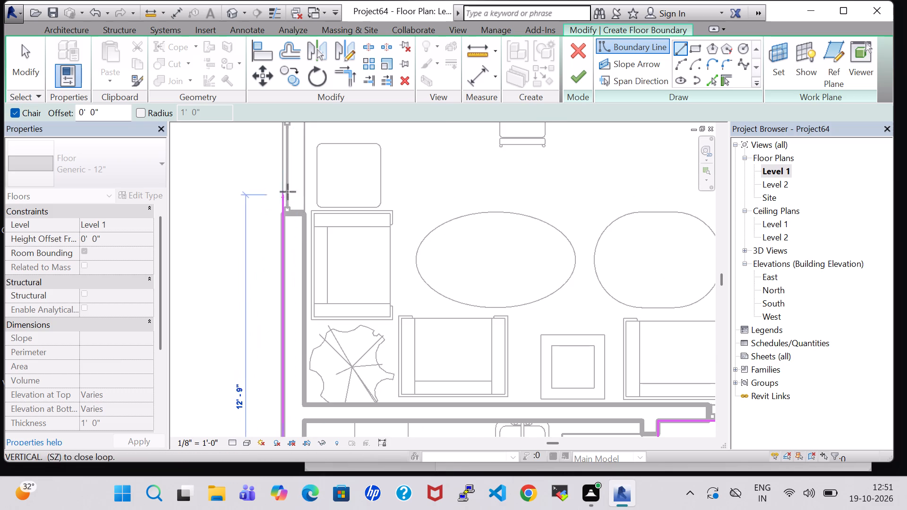
middle_click_drag(285, 187, 306, 396)
scroll(306, 394, "up", 1)
middle_click_drag(312, 197, 312, 206)
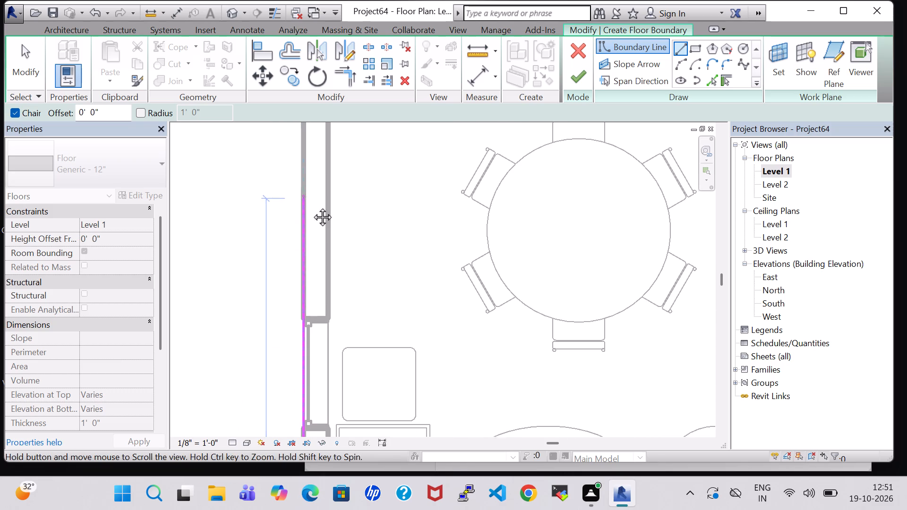
middle_click_drag(312, 206, 320, 383)
middle_click_drag(314, 193, 305, 416)
scroll(314, 198, "up", 1)
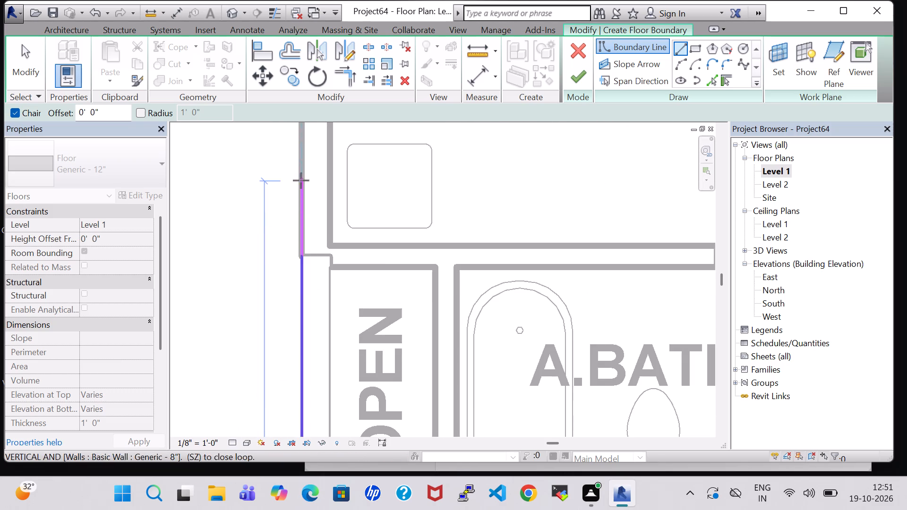
middle_click_drag(301, 180, 302, 509)
middle_click_drag(302, 182, 324, 485)
scroll(305, 237, "up", 1)
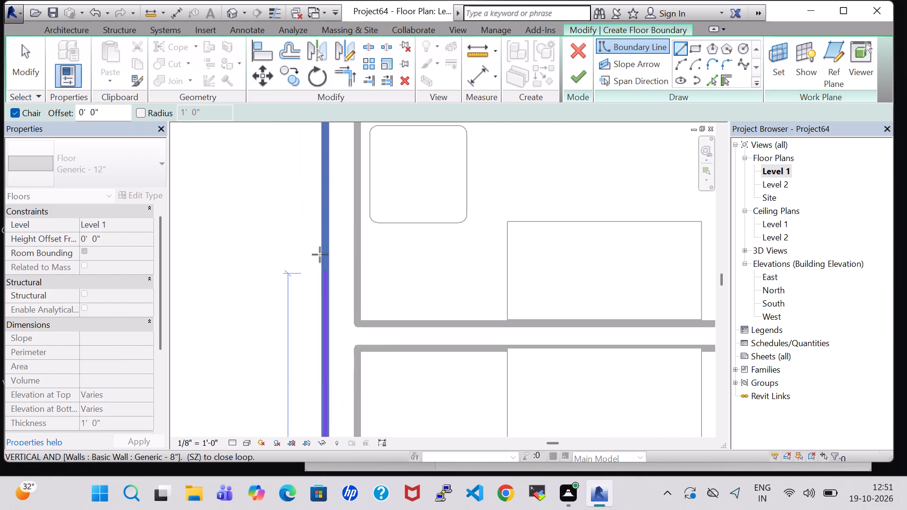
middle_click_drag(325, 175, 281, 501)
scroll(295, 444, "up", 1)
middle_click_drag(282, 197, 286, 256)
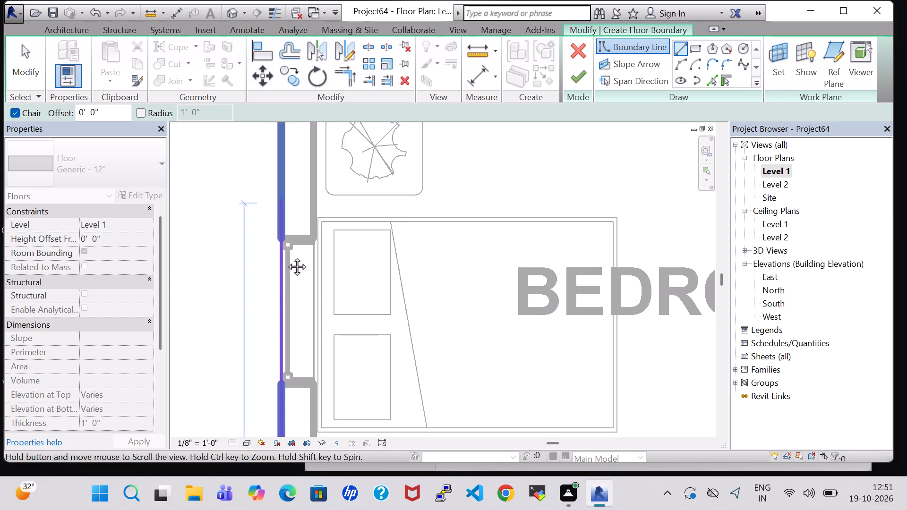
middle_click_drag(286, 256, 285, 476)
scroll(286, 476, "up", 1)
middle_click_drag(279, 206, 278, 509)
scroll(278, 509, "up", 1)
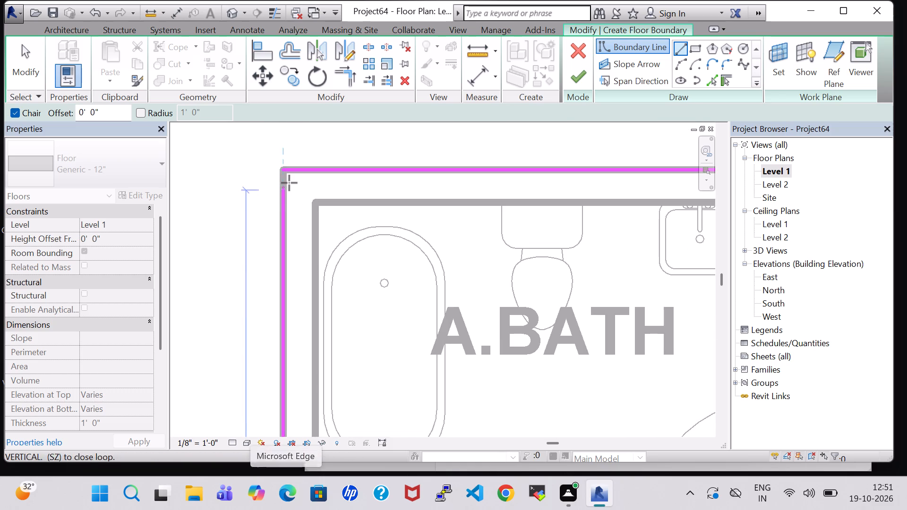
left_click(282, 171)
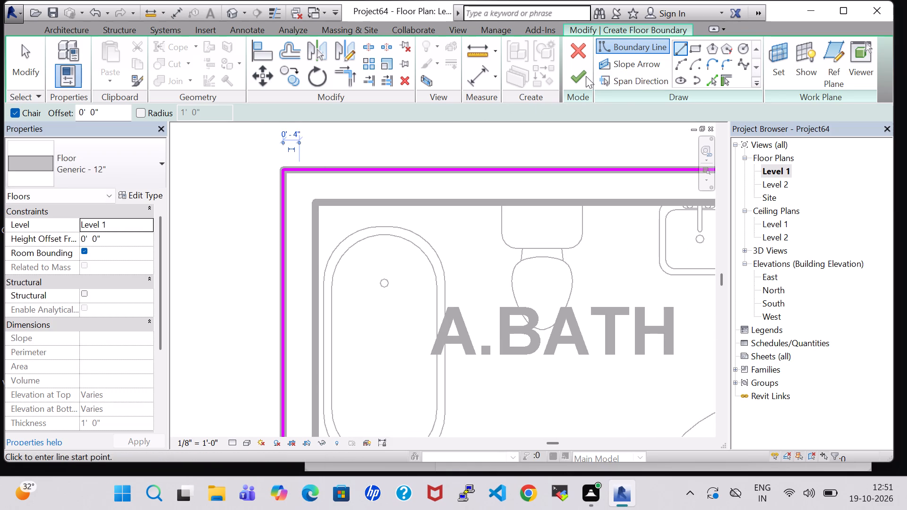
left_click(586, 76)
In the 3D view, examine the new floor around the car porch, toilet and front railing.
left_click(234, 13)
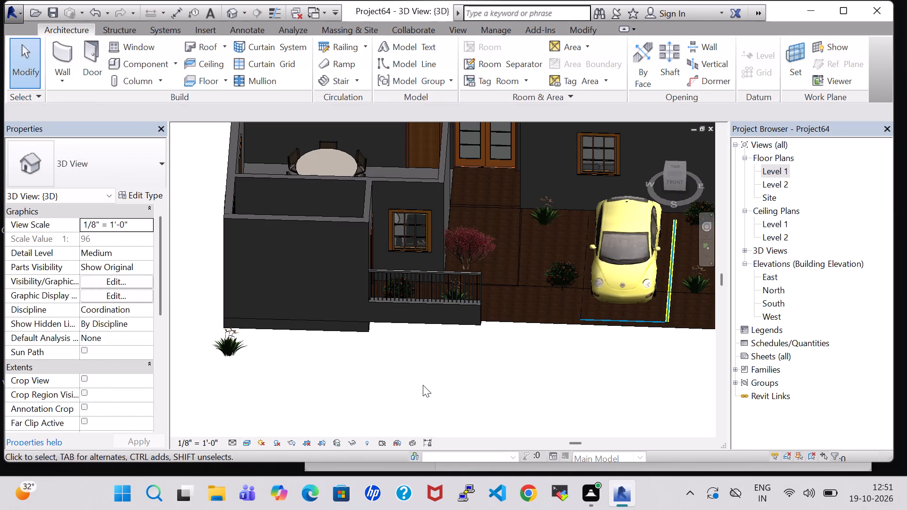
middle_click_drag(423, 385, 417, 447, "shift")
middle_click_drag(409, 383, 408, 383, "shift")
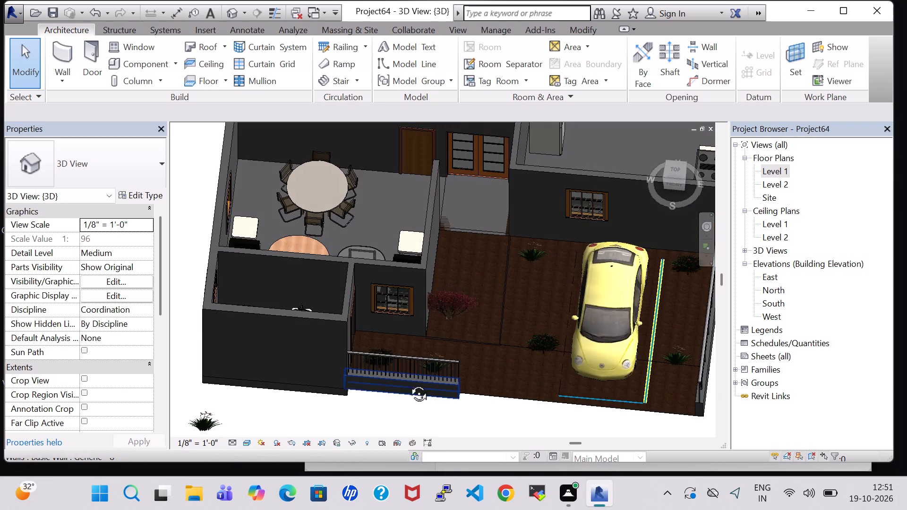
middle_click_drag(408, 383, 325, 382, "shift")
middle_click_drag(219, 270, 263, 260)
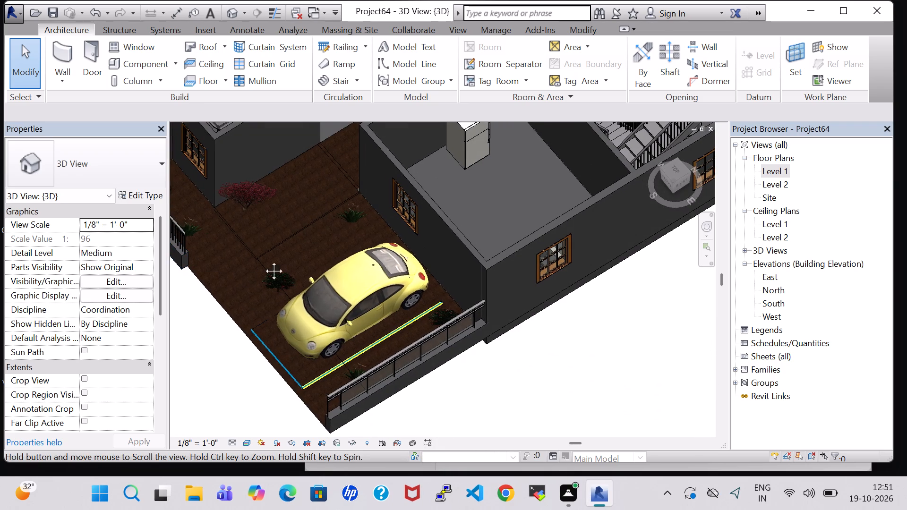
middle_click_drag(263, 260, 351, 251)
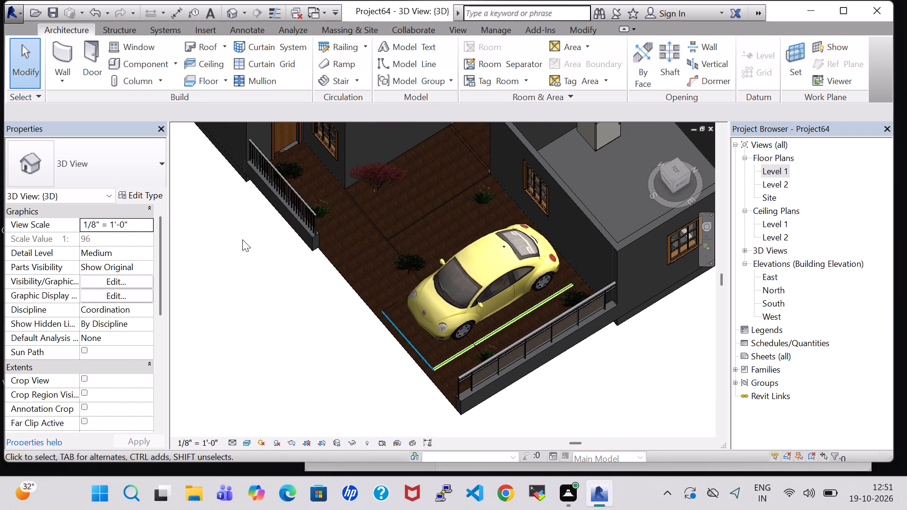
scroll(242, 239, "up", 8)
middle_click_drag(247, 224, 265, 378)
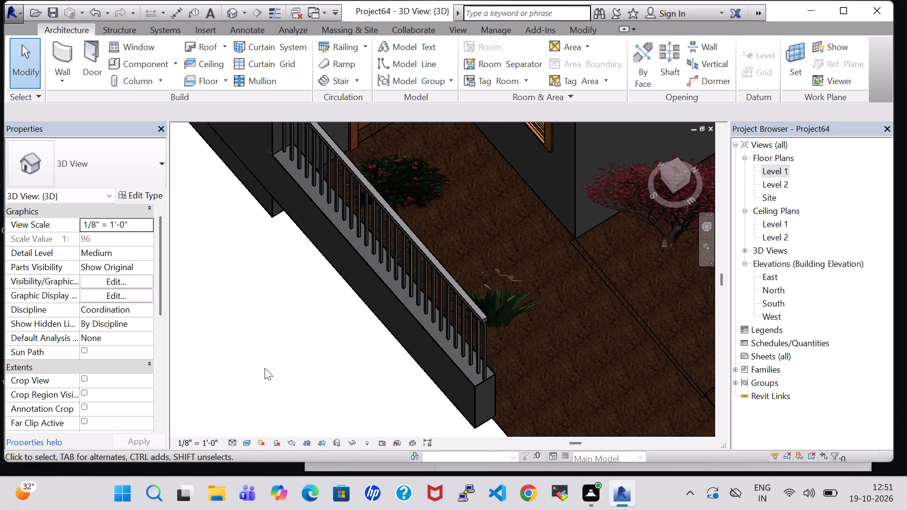
middle_click_drag(237, 352, 285, 348)
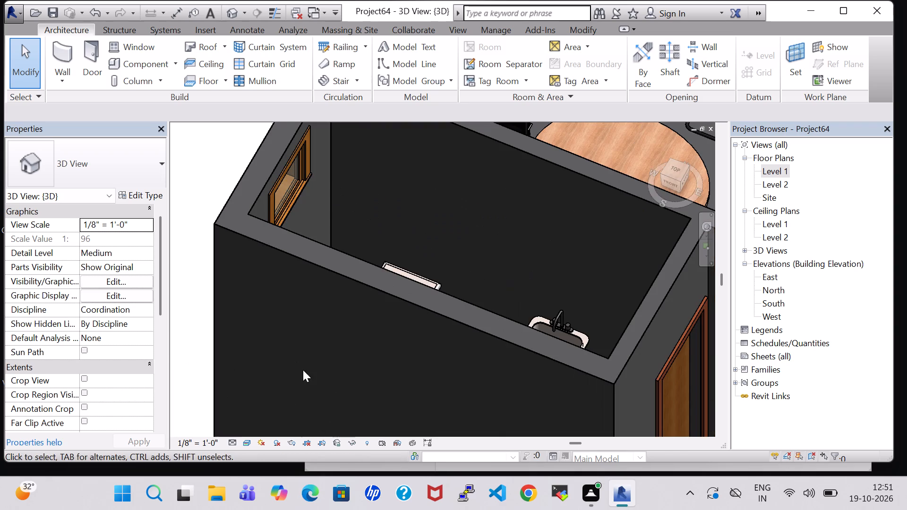
middle_click_drag(303, 370, 333, 204)
scroll(309, 369, "up", 1)
middle_click_drag(418, 299, 301, 214)
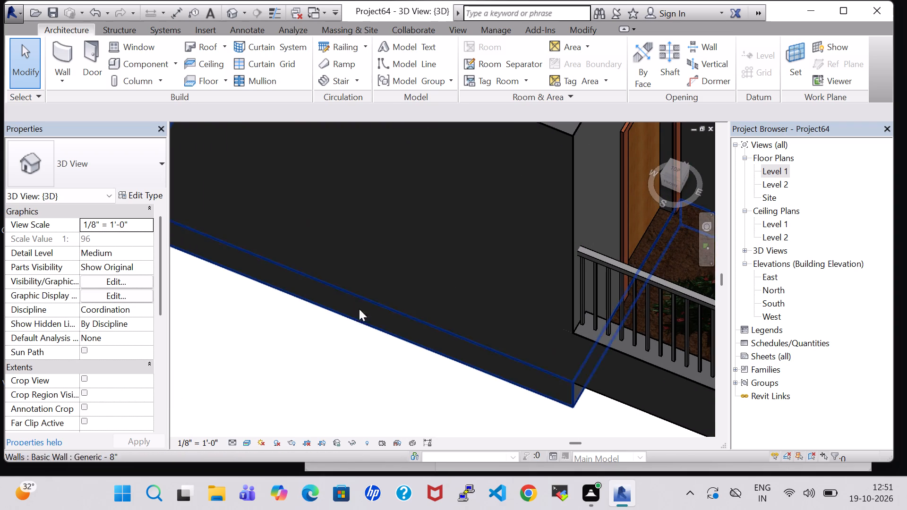
Return to the Level 1 floor plan and bring the whole house into view.
double_click(766, 167)
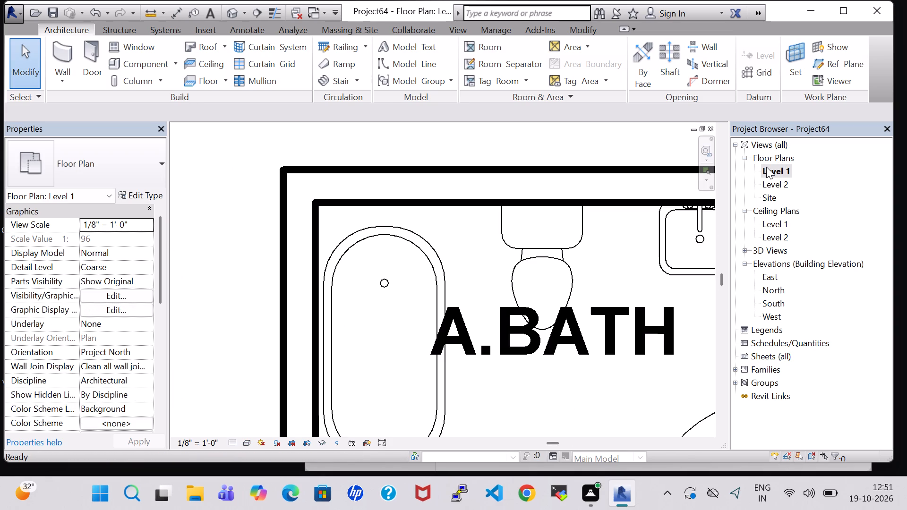
scroll(611, 266, "down", 8)
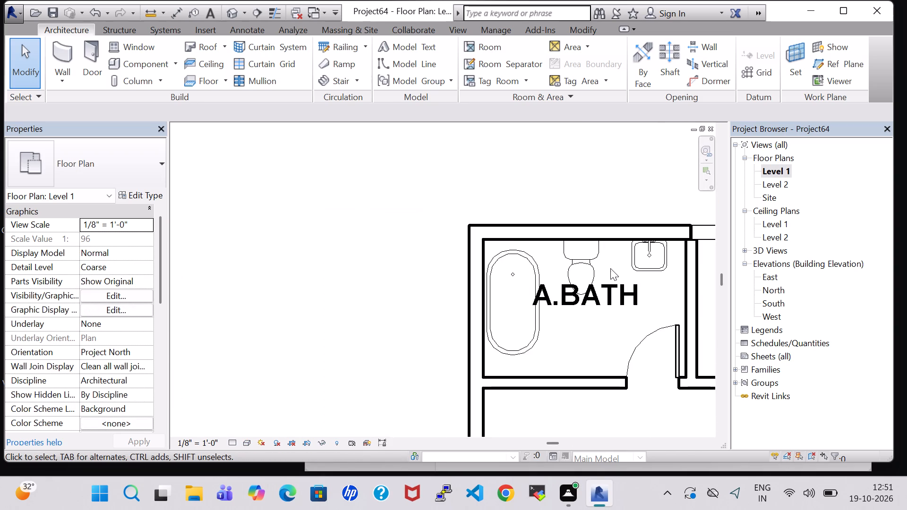
scroll(610, 268, "down", 1)
middle_click_drag(615, 306, 503, 193)
middle_click_drag(480, 173, 450, 153)
middle_click(413, 132)
scroll(492, 253, "down", 4)
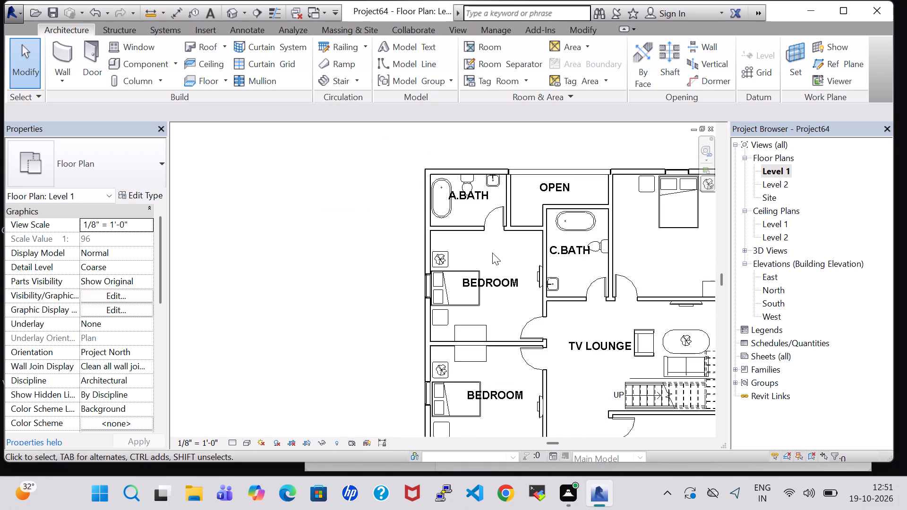
scroll(492, 253, "down", 3)
middle_click_drag(685, 291, 649, 242)
middle_click_drag(648, 241, 646, 221)
middle_click(646, 221)
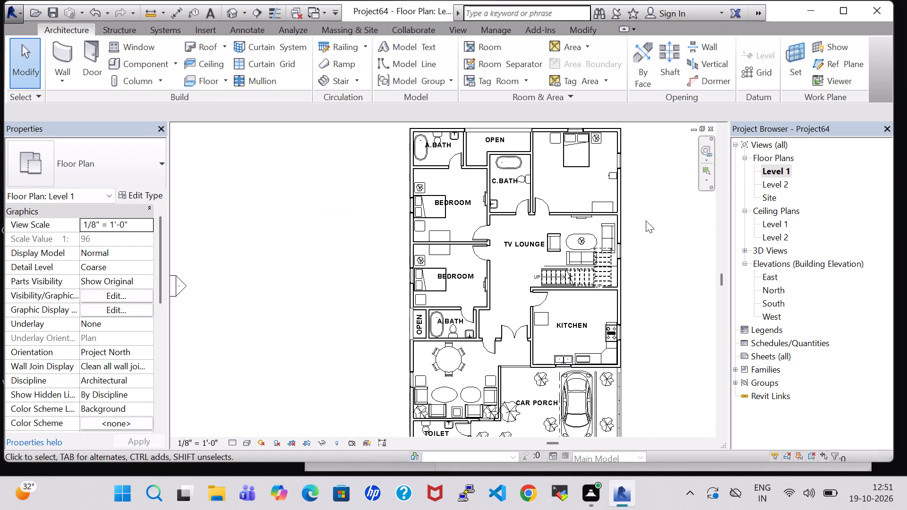
scroll(646, 222, "down", 1)
middle_click_drag(676, 312, 672, 298)
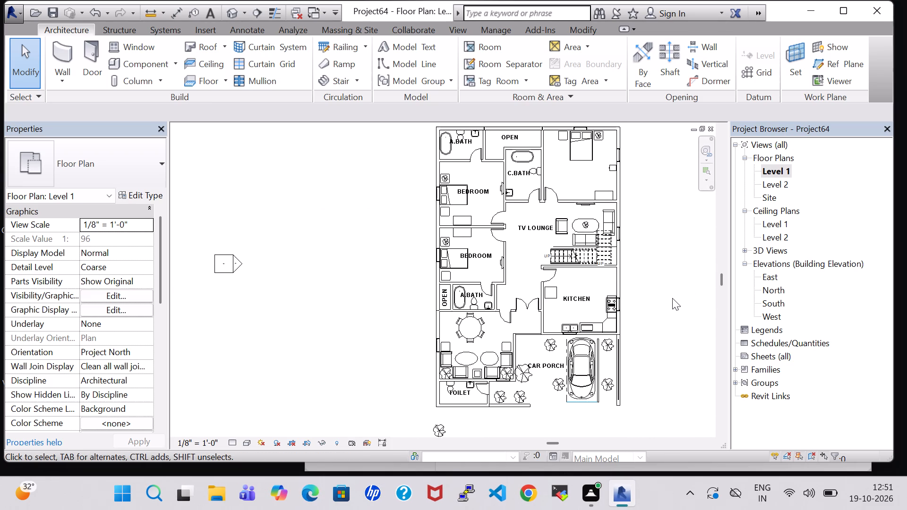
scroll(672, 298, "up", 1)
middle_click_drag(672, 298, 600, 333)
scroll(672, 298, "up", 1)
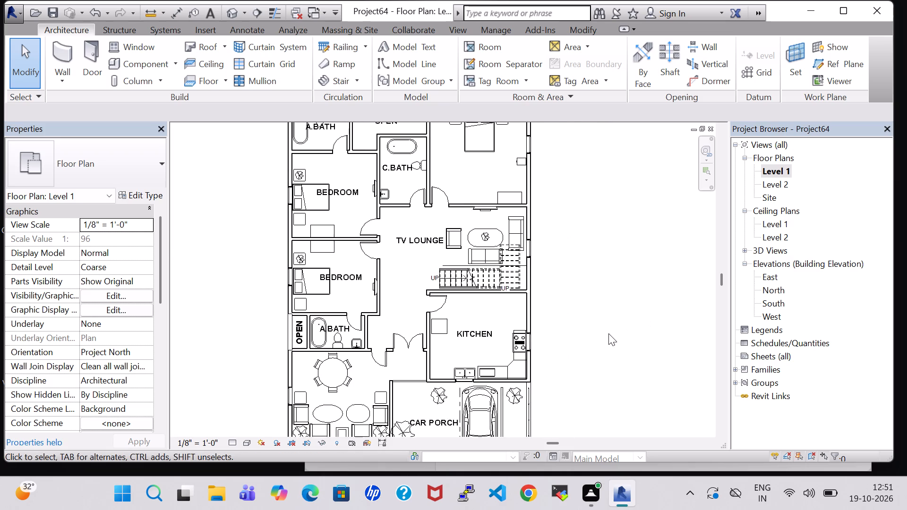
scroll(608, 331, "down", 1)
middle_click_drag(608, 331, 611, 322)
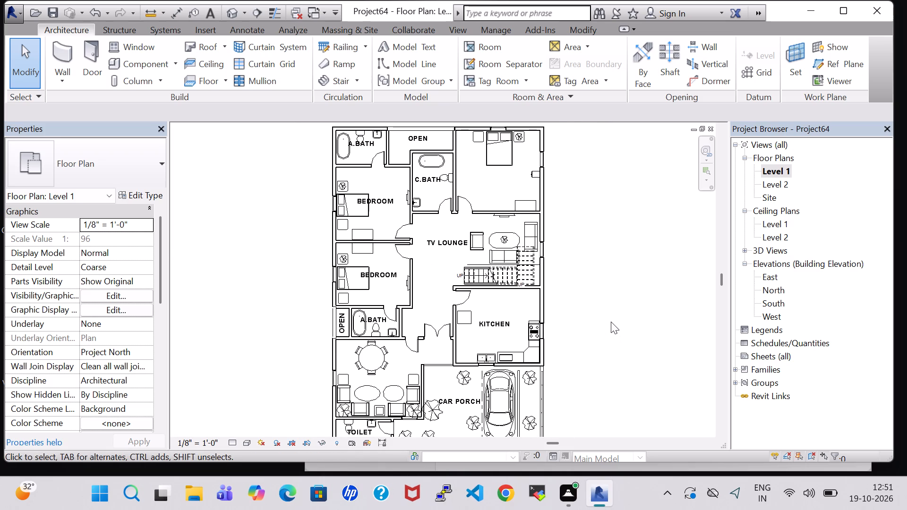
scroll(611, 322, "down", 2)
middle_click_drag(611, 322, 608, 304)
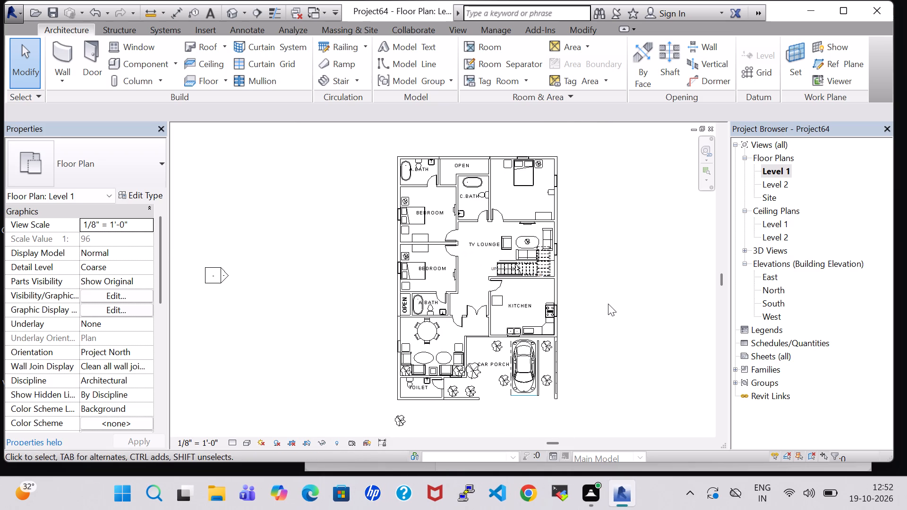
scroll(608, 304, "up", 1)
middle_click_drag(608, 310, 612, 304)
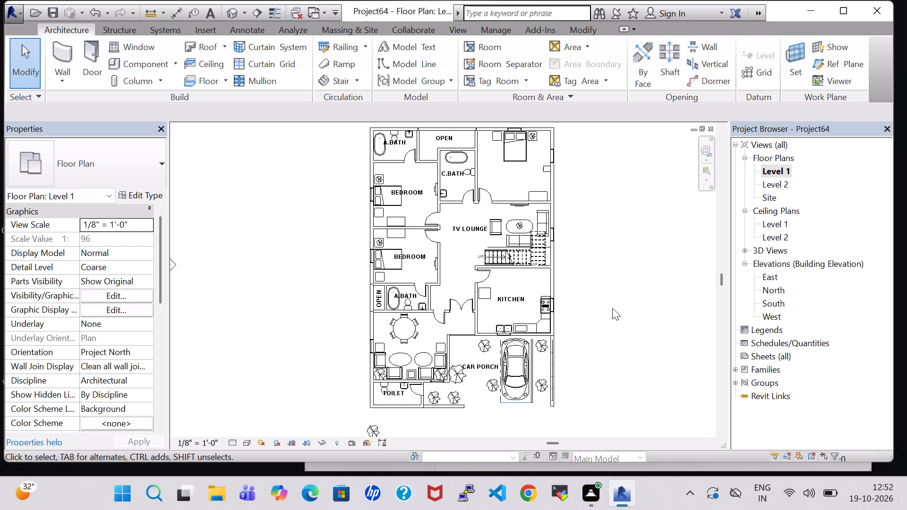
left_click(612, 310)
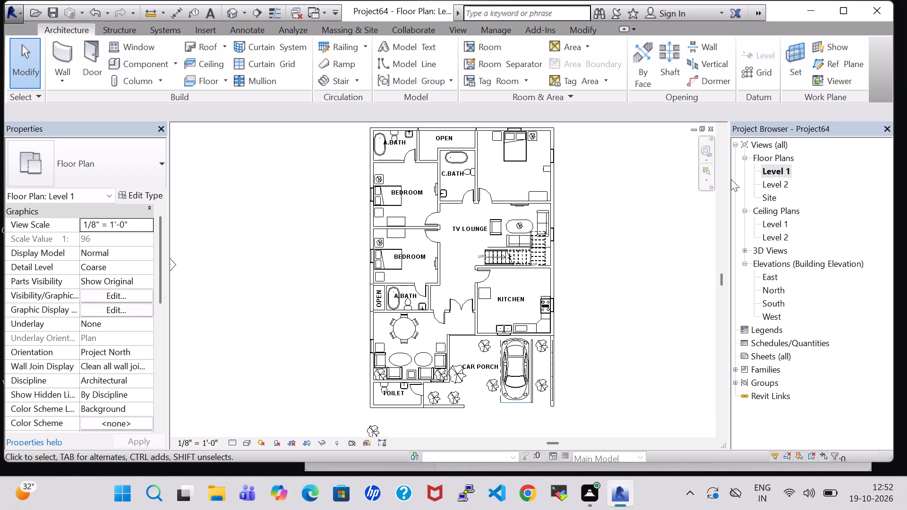
In the 3D view, delete the stray Crane Lily plant lying outside the house near the toilet's outer corner.
left_click(229, 10)
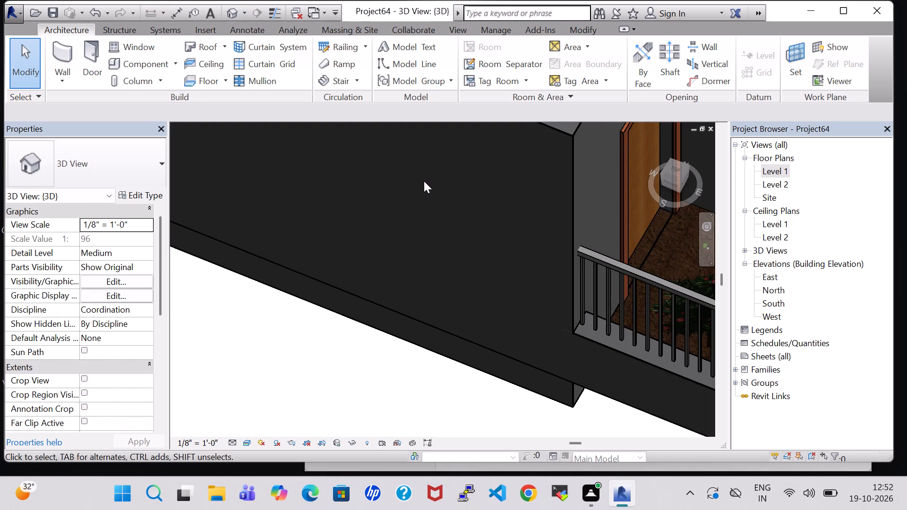
scroll(424, 181, "down", 14)
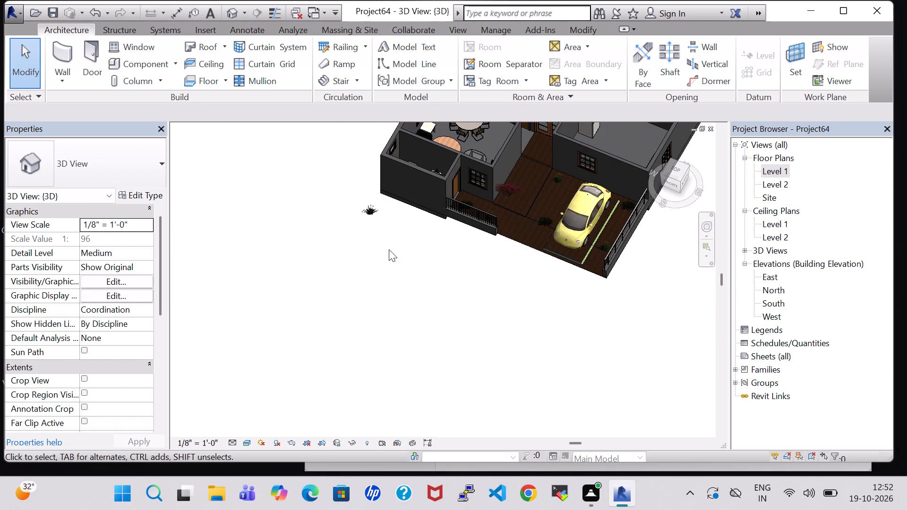
middle_click_drag(396, 301, 428, 262)
middle_click(429, 259, "shift")
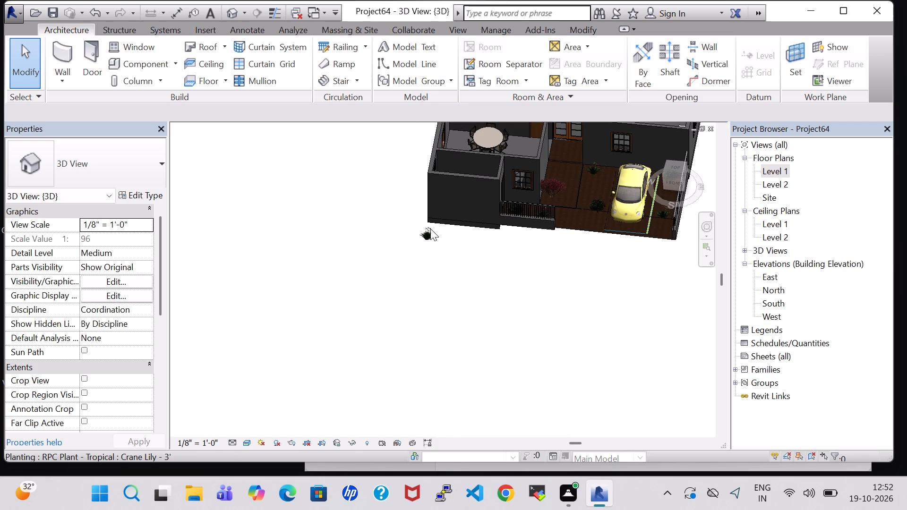
left_click(427, 229)
key("Delete")
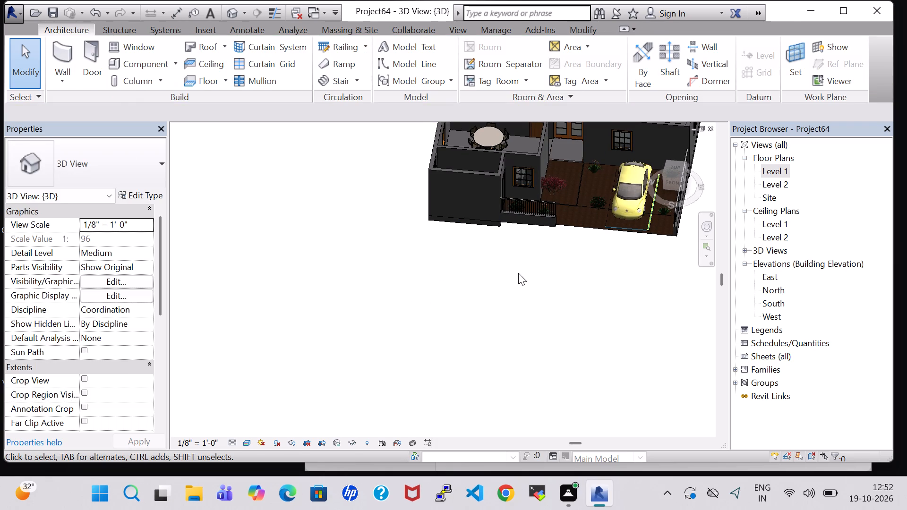
Examine the car porch, front railing and the floor at the main entrance door in the 3D view.
middle_click_drag(521, 273, 408, 372)
scroll(408, 372, "up", 1)
scroll(459, 359, "up", 6)
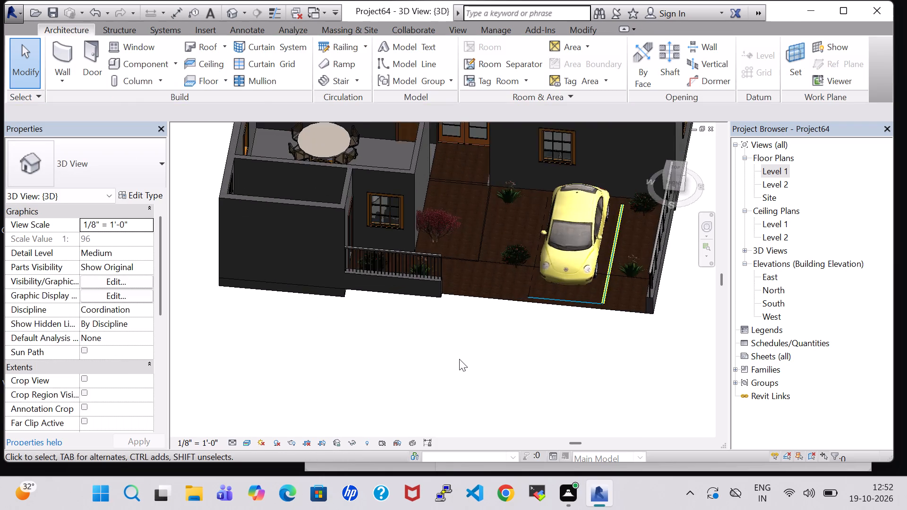
middle_click_drag(462, 328, 431, 386)
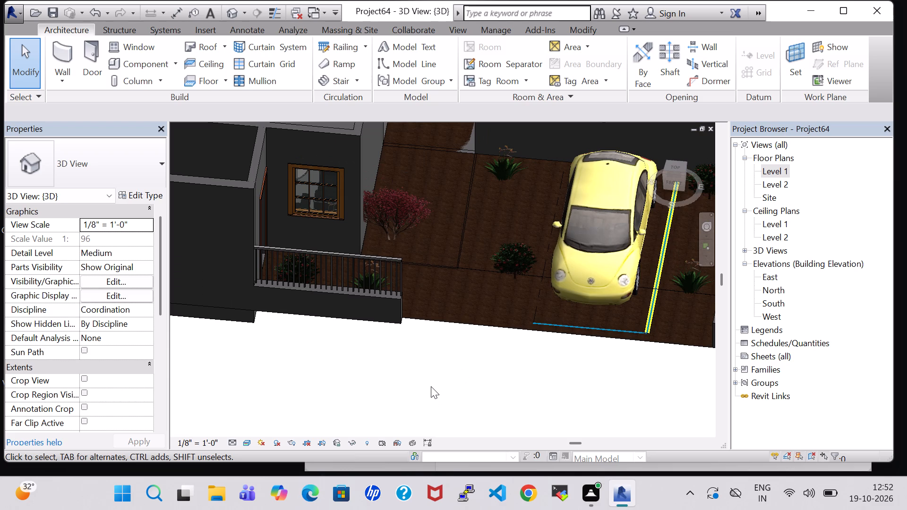
scroll(431, 391, "down", 2)
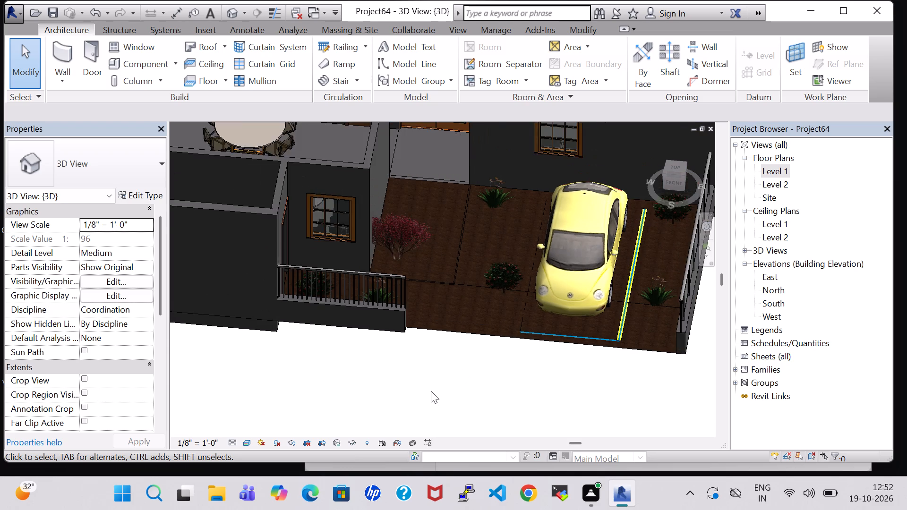
scroll(431, 391, "down", 1)
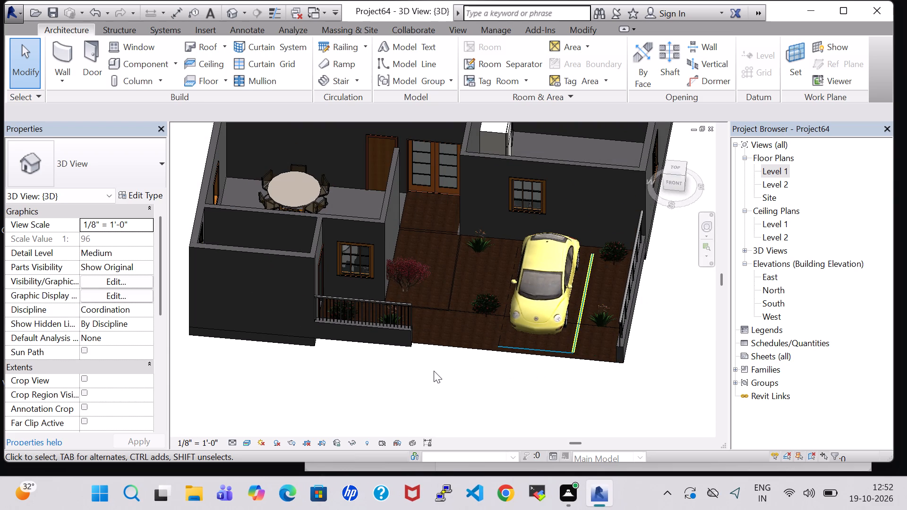
middle_click_drag(434, 371, 452, 373, "shift")
scroll(518, 265, "up", 2)
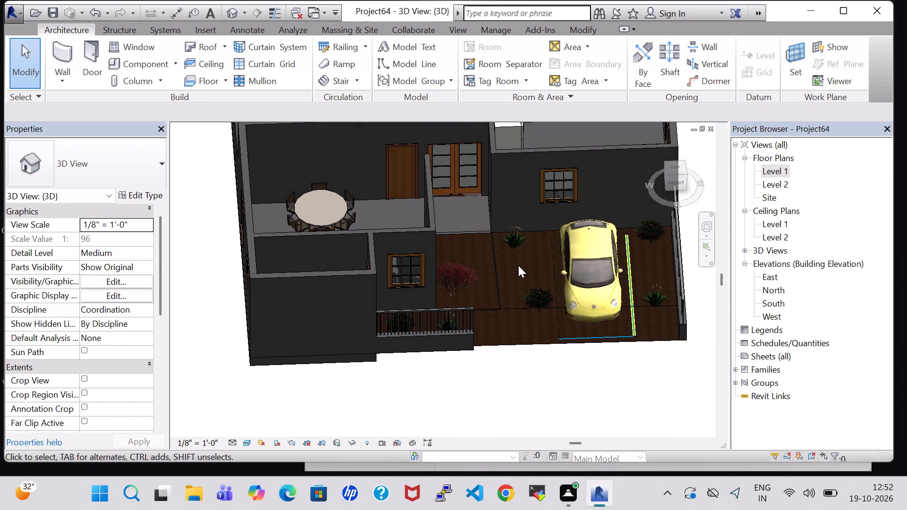
scroll(518, 265, "up", 2)
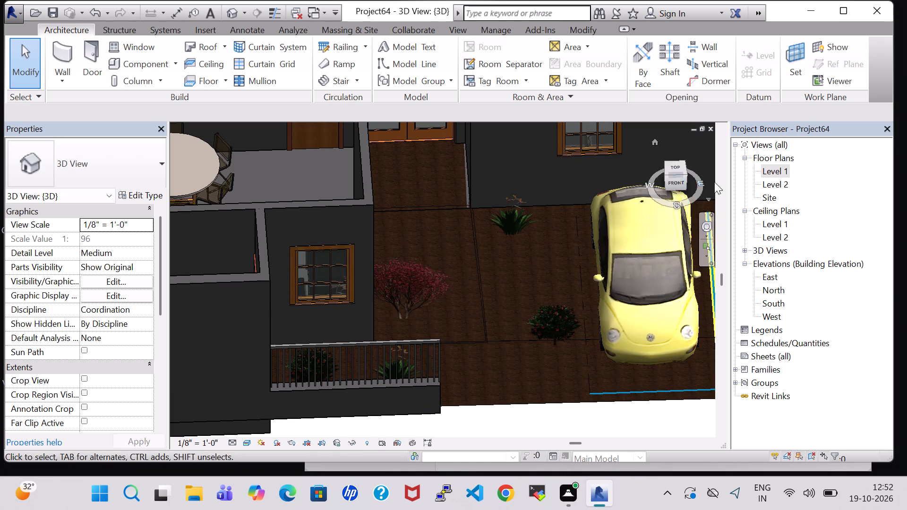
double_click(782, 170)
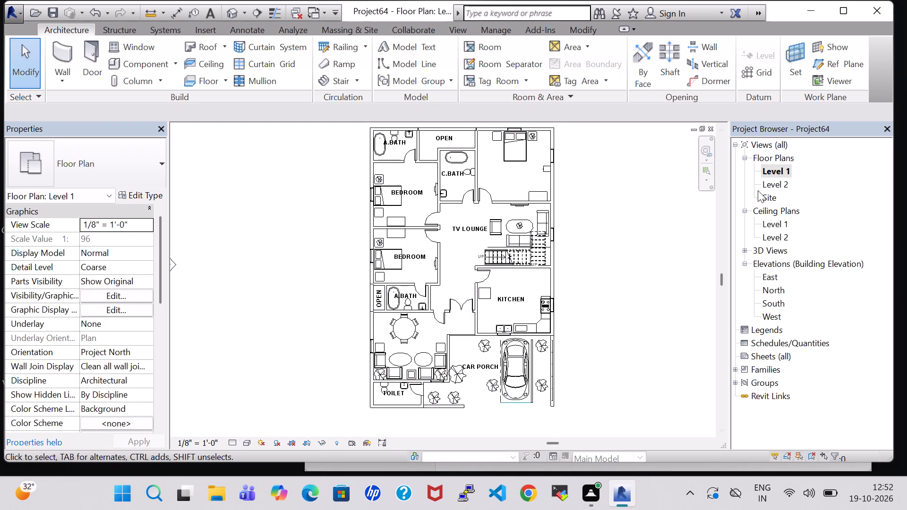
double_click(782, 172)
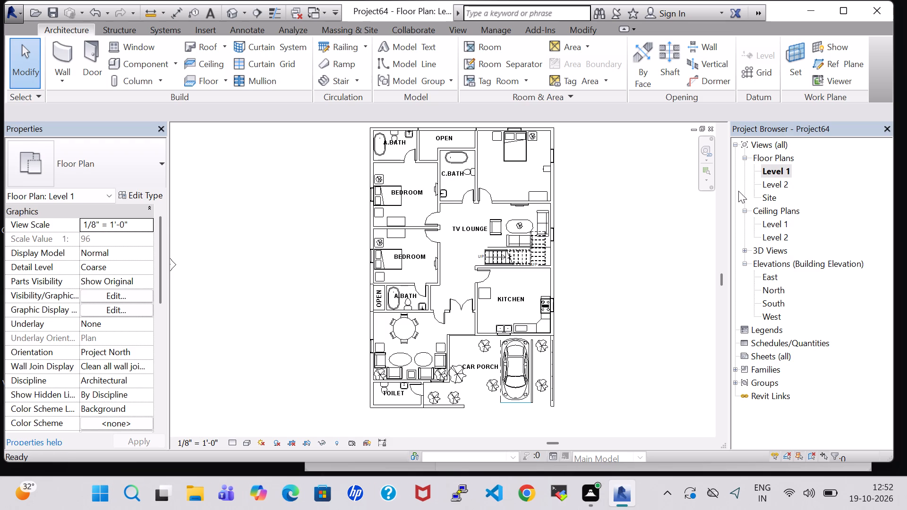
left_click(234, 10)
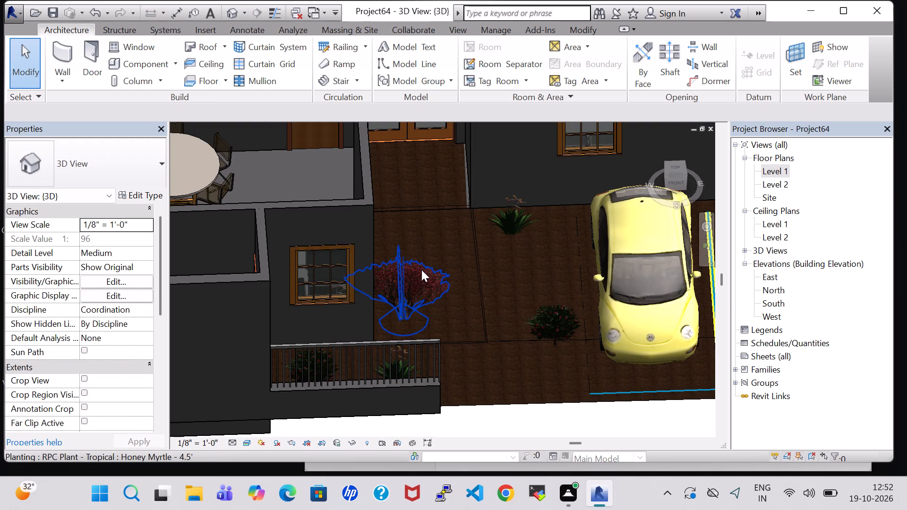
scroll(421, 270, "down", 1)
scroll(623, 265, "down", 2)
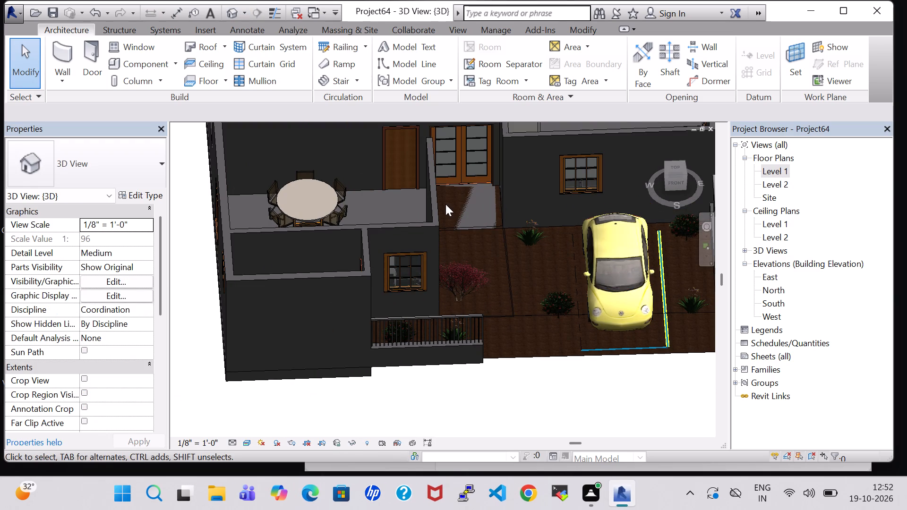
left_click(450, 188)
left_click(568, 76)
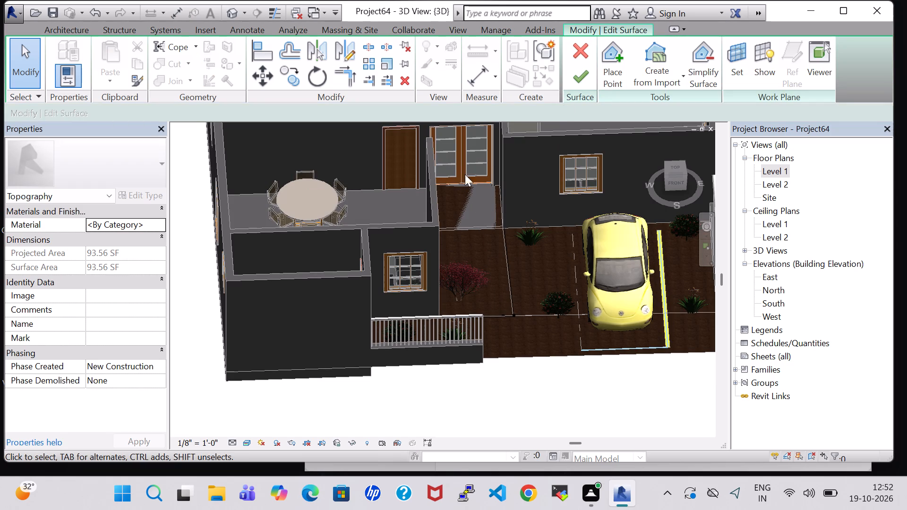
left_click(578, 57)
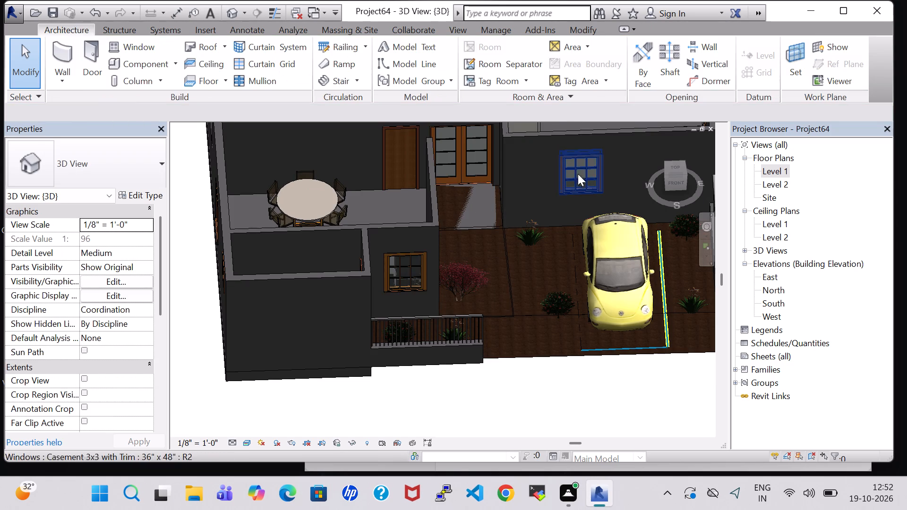
In the 3D view, delete the Generic - 12" floor under the house's interior.
middle_click_drag(605, 428, 575, 303, "shift")
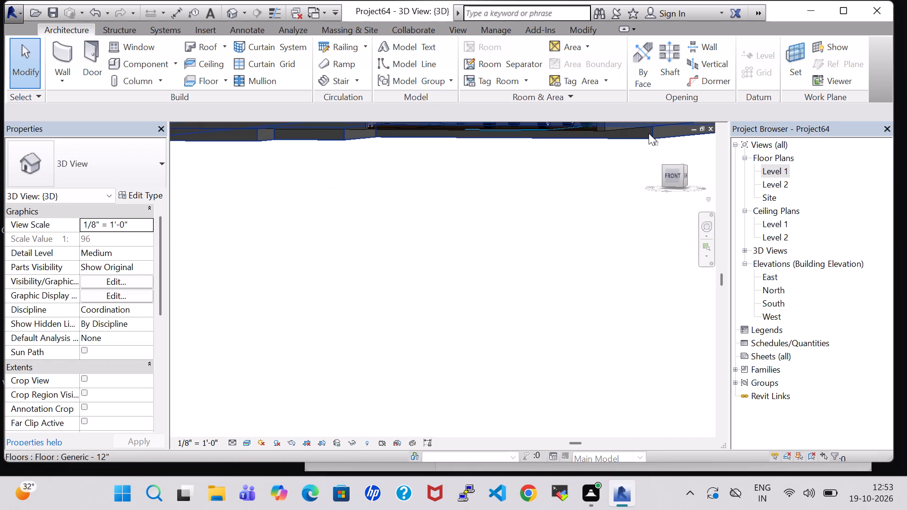
left_click(649, 133)
left_click(572, 56)
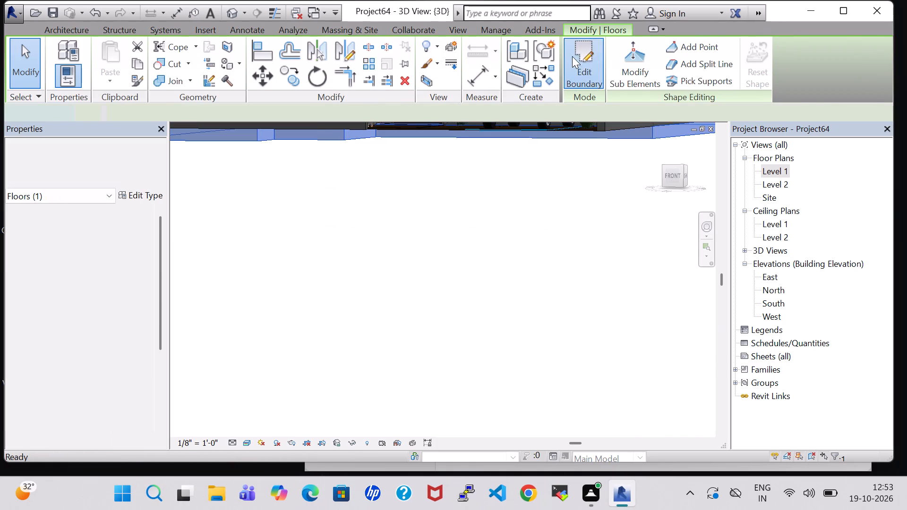
middle_click_drag(474, 182, 513, 282, "shift")
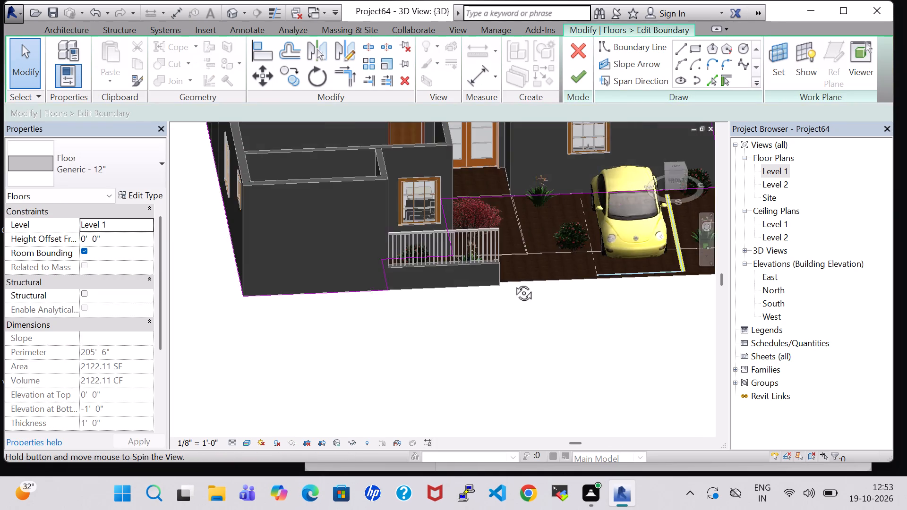
middle_click_drag(513, 282, 466, 313, "shift")
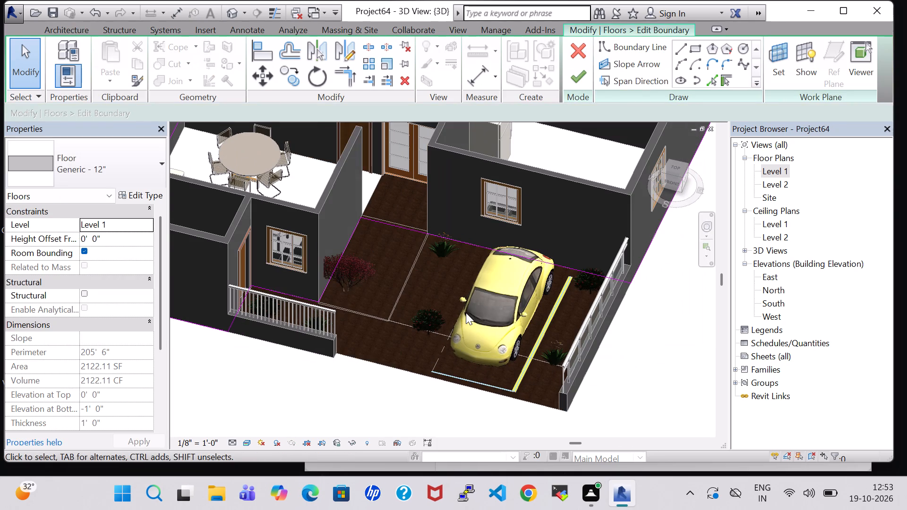
middle_click_drag(445, 267, 483, 296, "shift")
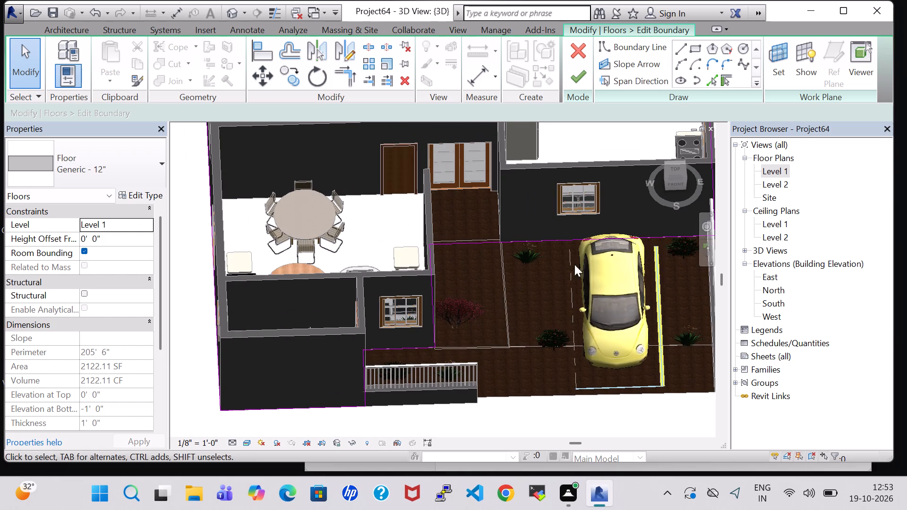
left_click(489, 241)
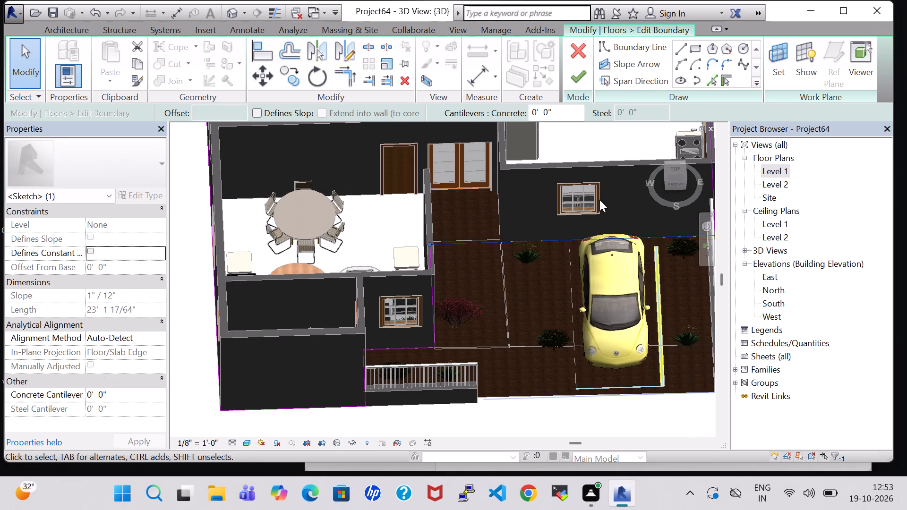
left_click(582, 58)
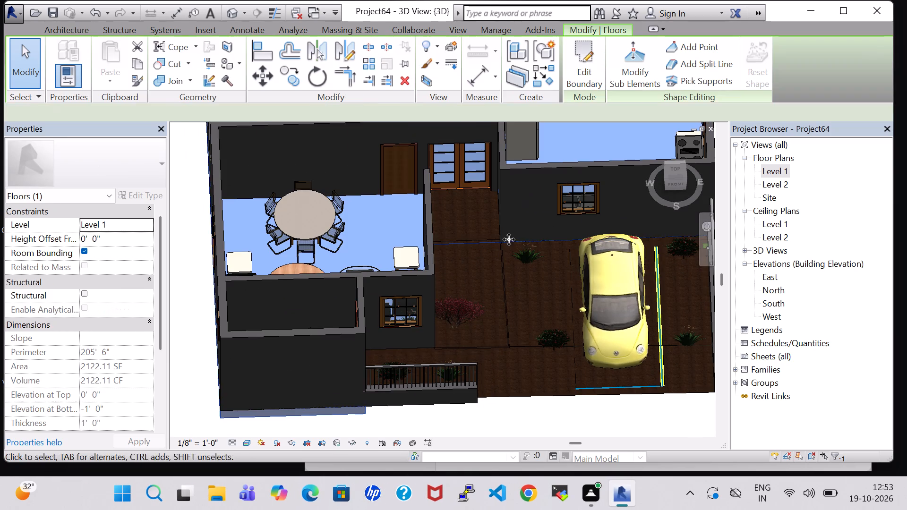
key("Delete")
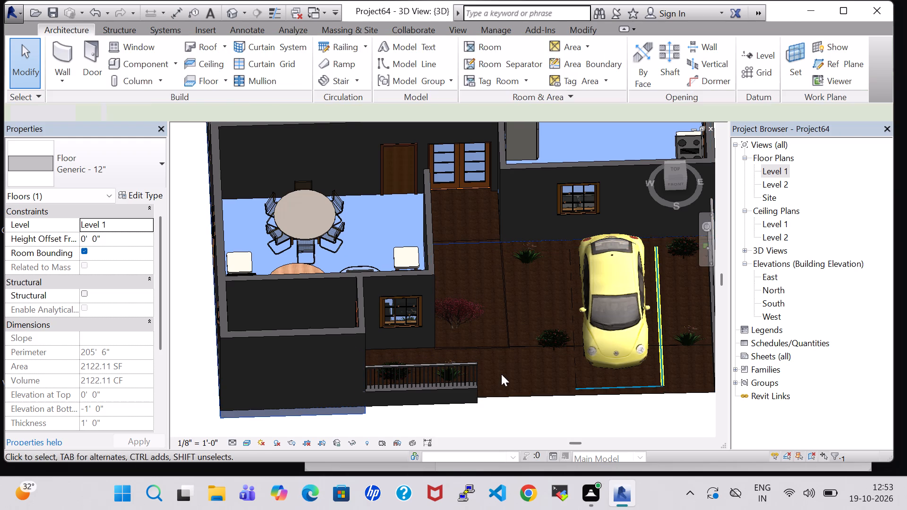
On Level 1, start a Generic - 12" floor and draw its boundary along the house's north wall and down the east wall to the kitchen's porch corner.
double_click(781, 173)
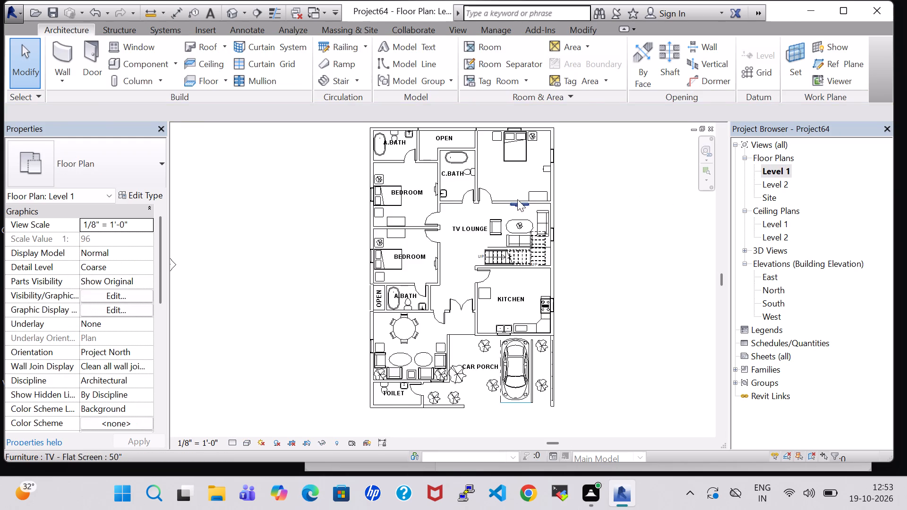
scroll(516, 210, "down", 1)
left_click(215, 81)
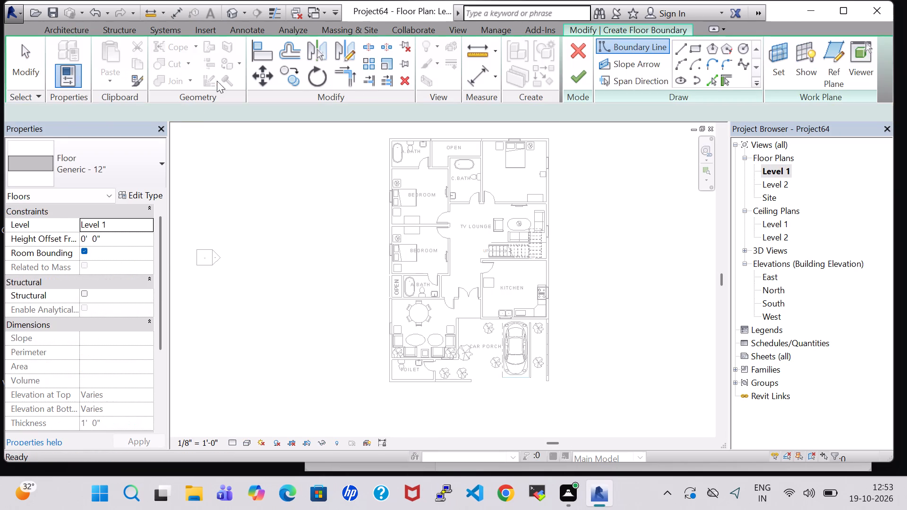
left_click(680, 49)
scroll(433, 142, "up", 2)
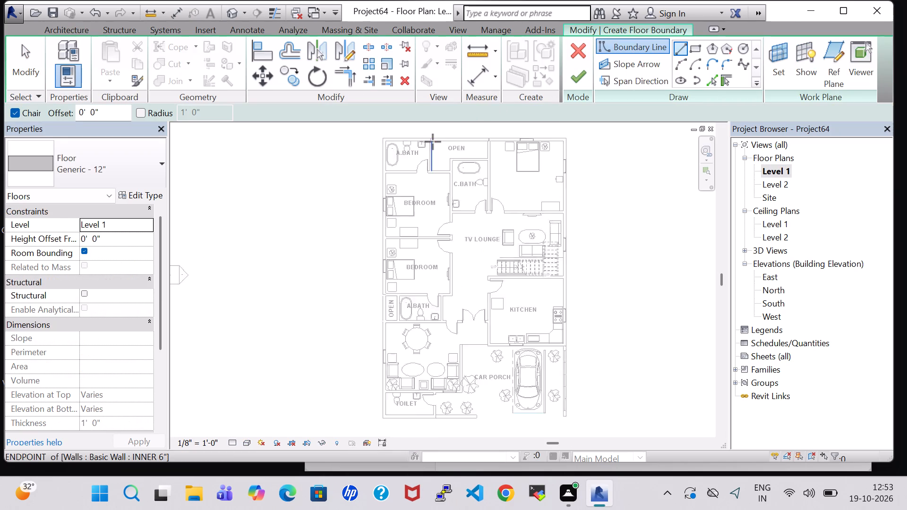
scroll(433, 142, "up", 2)
scroll(354, 136, "up", 2)
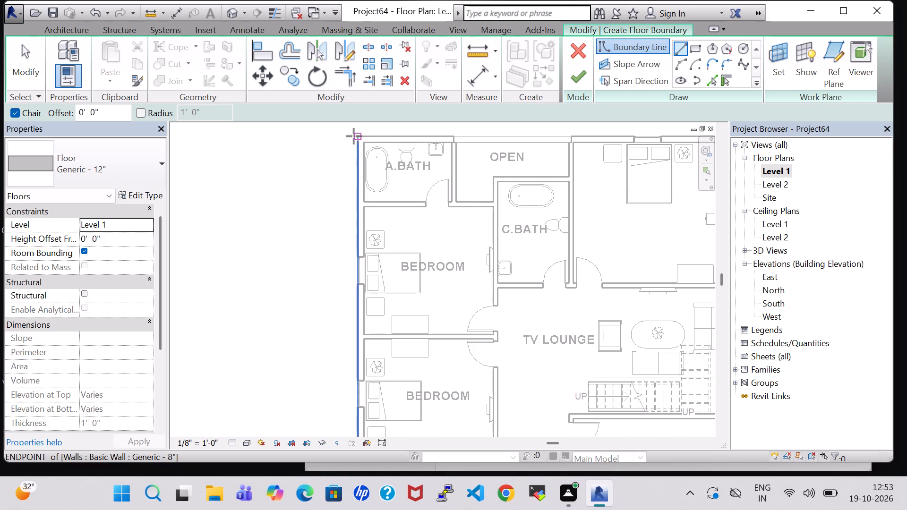
left_click(356, 136)
middle_click_drag(512, 136, 406, 133)
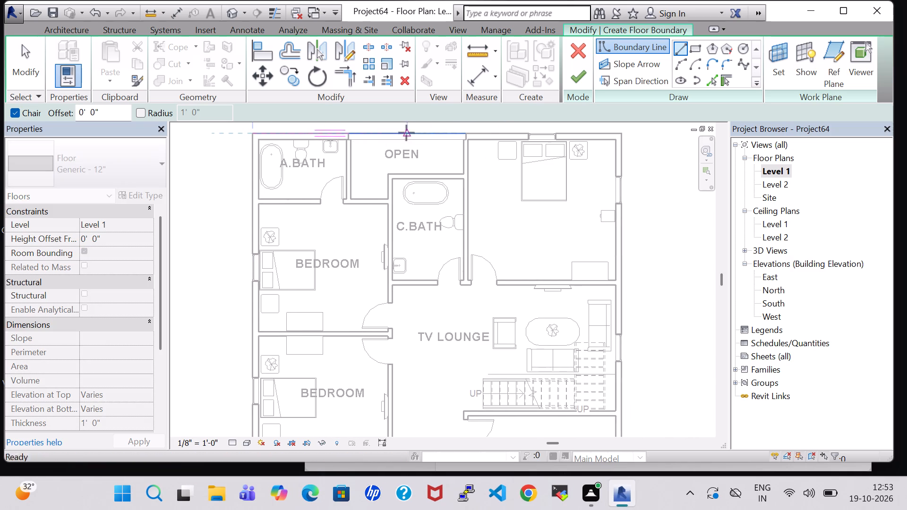
left_click(620, 135)
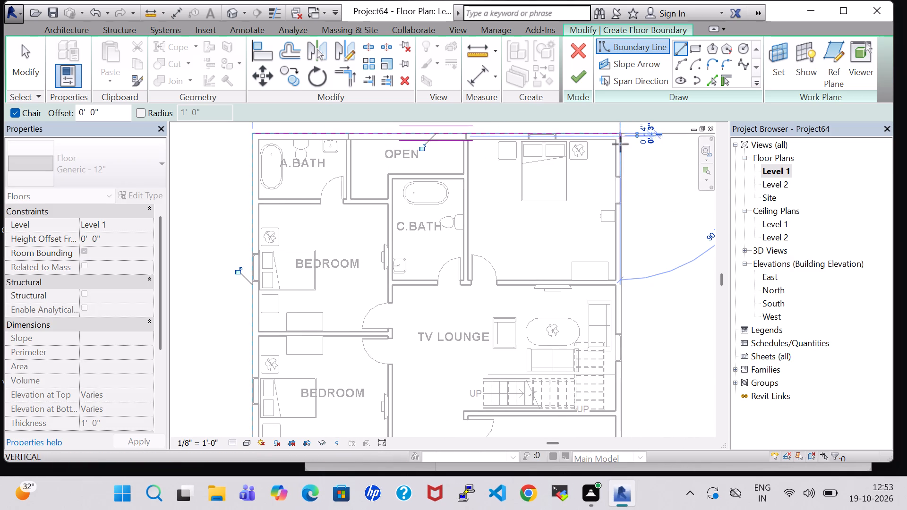
middle_click_drag(623, 239, 623, 135)
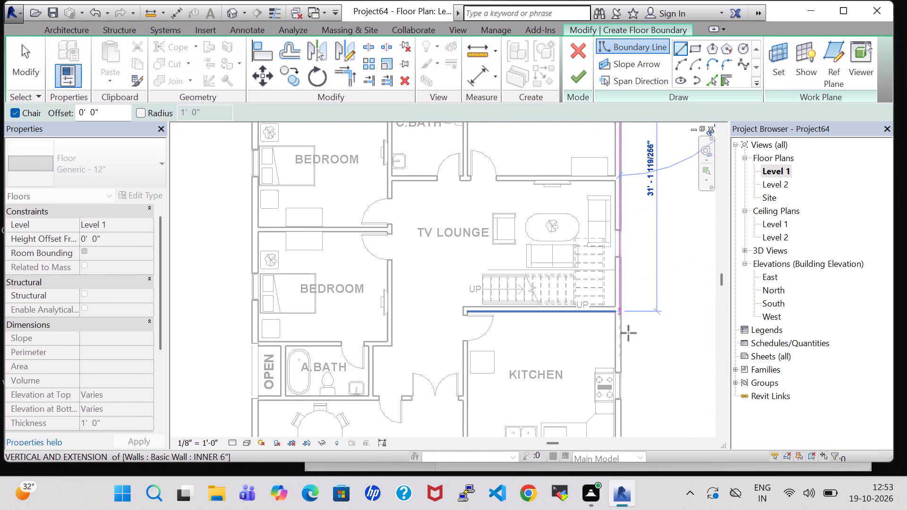
middle_click_drag(628, 339, 618, 107)
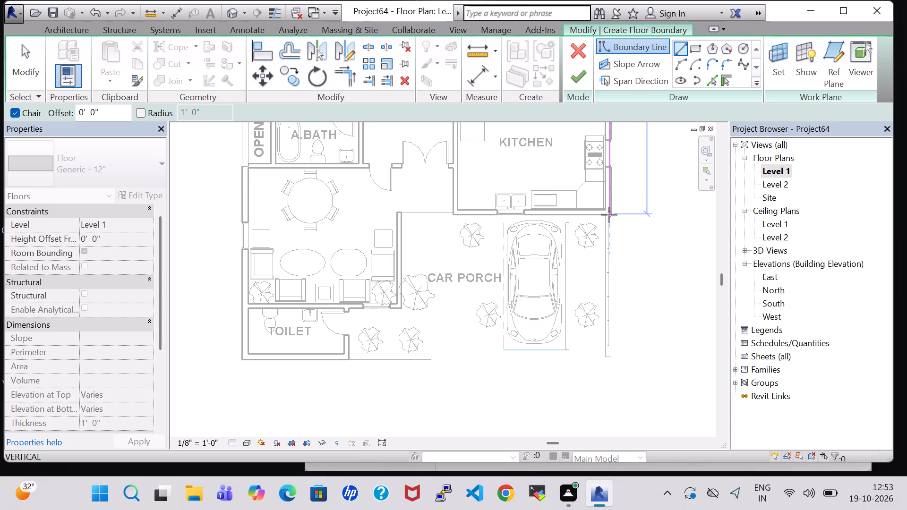
left_click(612, 215)
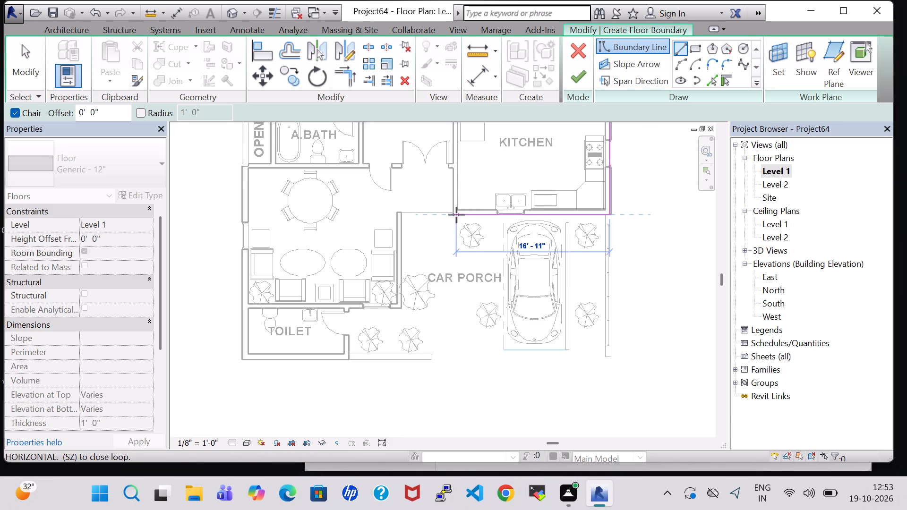
Continue the floor boundary along the kitchen's porch-side walls, across the main entrance door, and down the sitting room's porch-side wall to its outer corner.
left_click(451, 215)
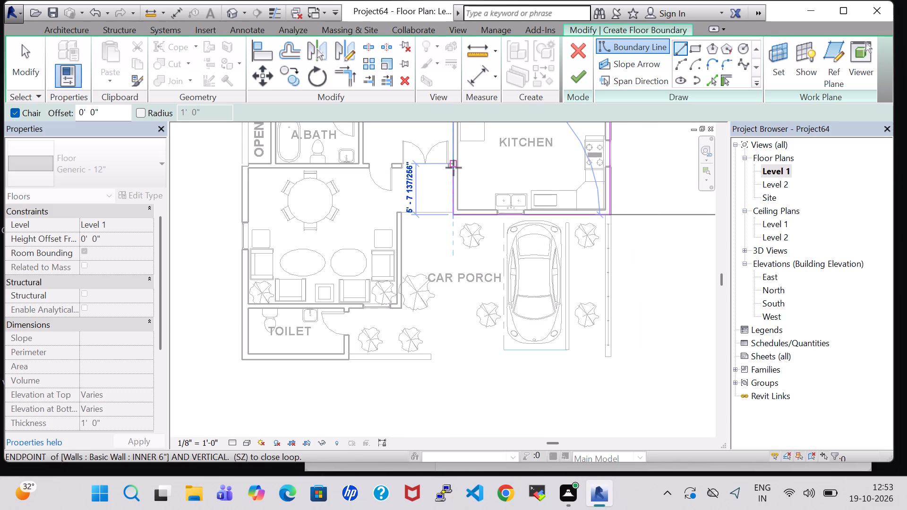
scroll(453, 172, "up", 4)
left_click(453, 167)
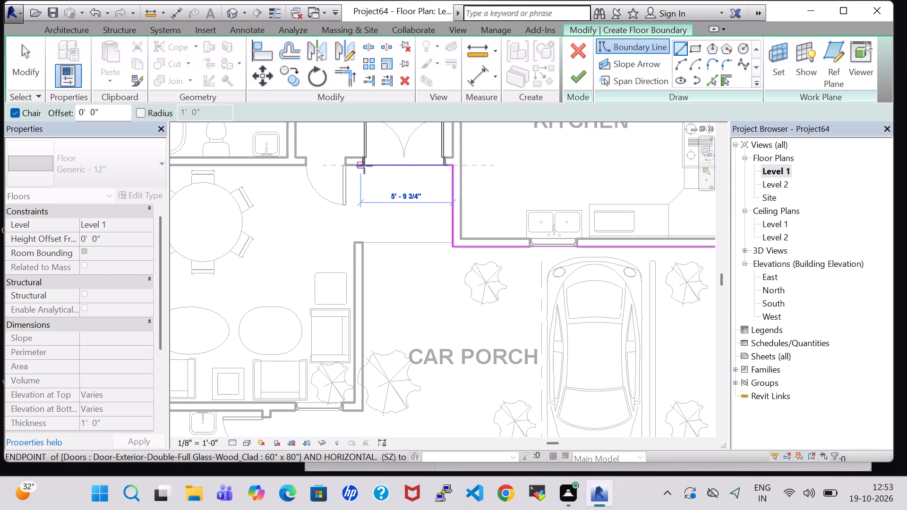
scroll(364, 166, "up", 6)
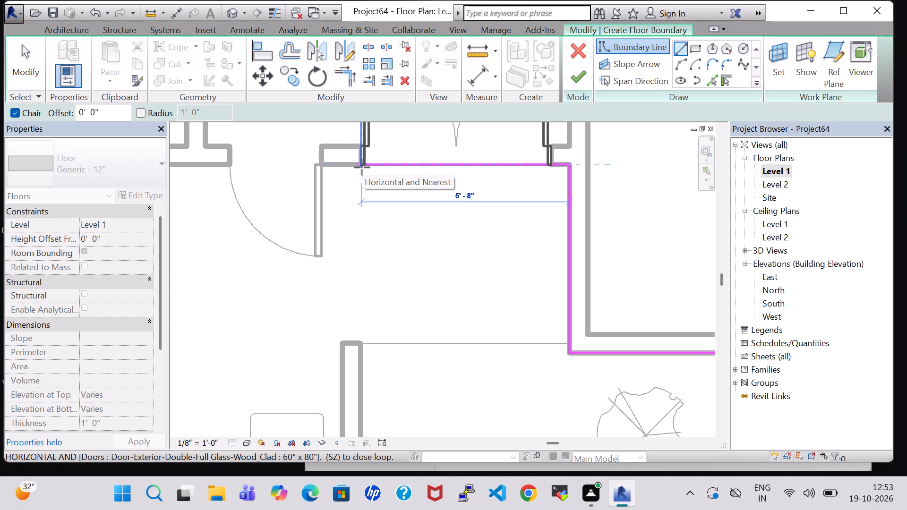
left_click(362, 167)
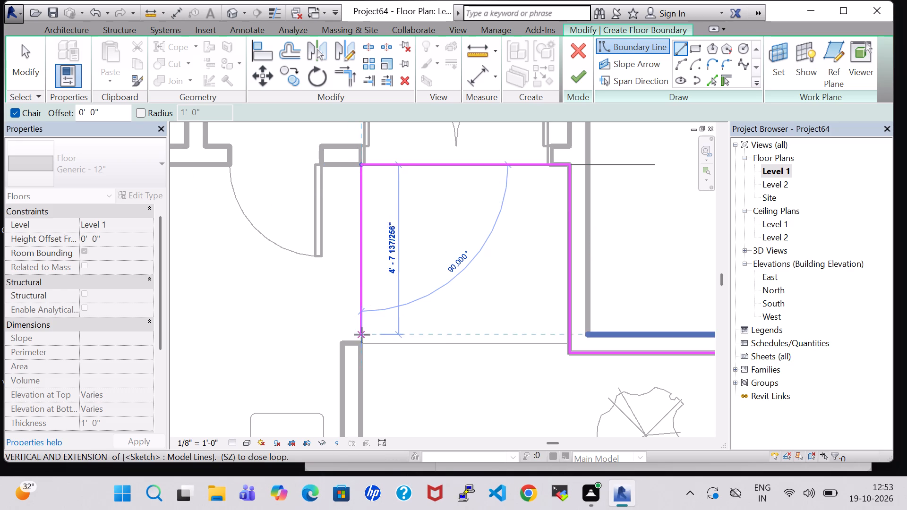
scroll(363, 342, "down", 2)
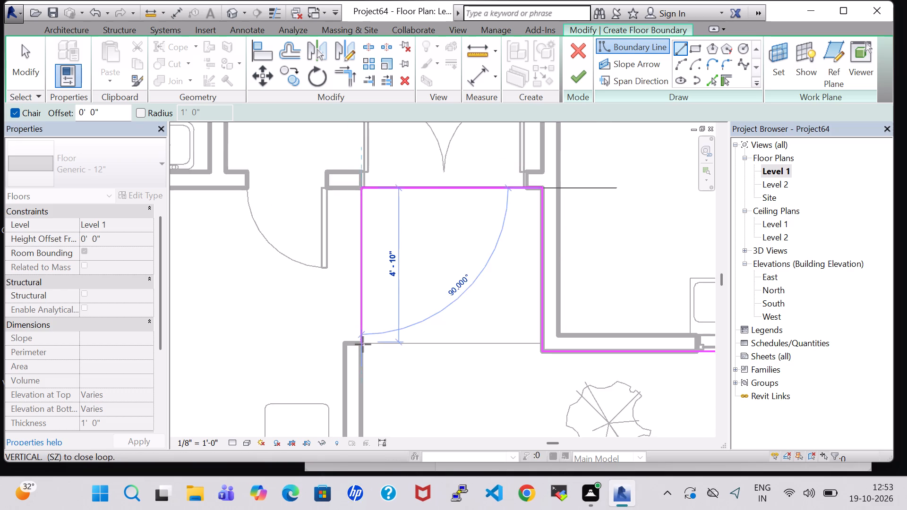
middle_click_drag(363, 344, 385, 235)
middle_click_drag(385, 229, 393, 195)
middle_click(393, 195)
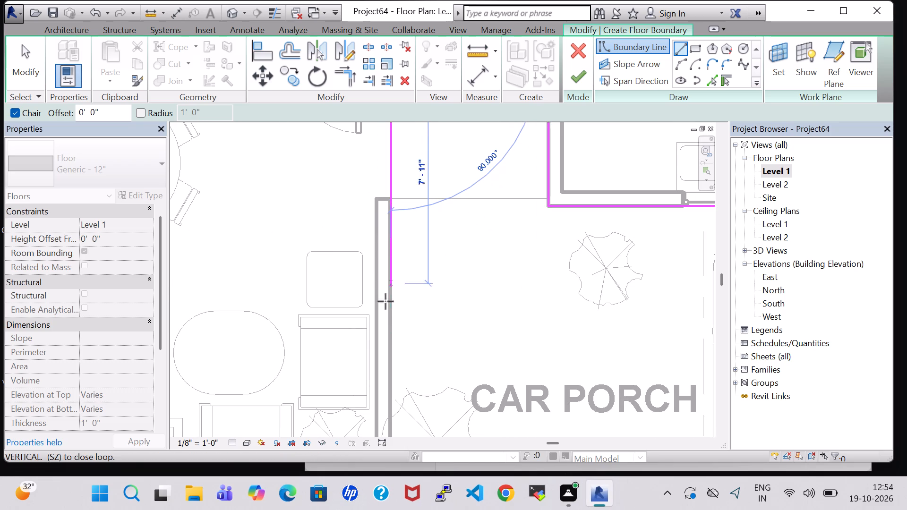
middle_click_drag(387, 313, 405, 165)
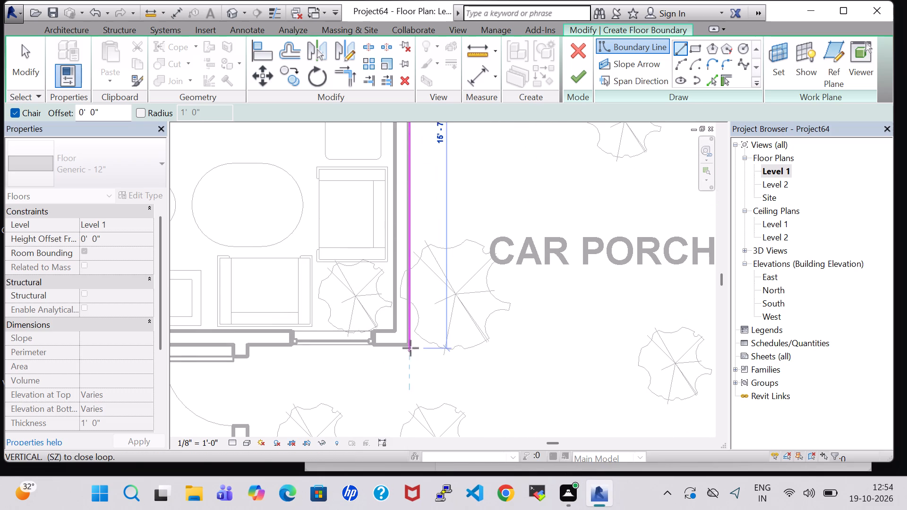
left_click(408, 345)
Continue the floor boundary along the sitting room's front wall and around the toilet's outer walls to the house's southwest corner.
scroll(273, 348, "up", 1)
middle_click_drag(273, 348, 552, 330)
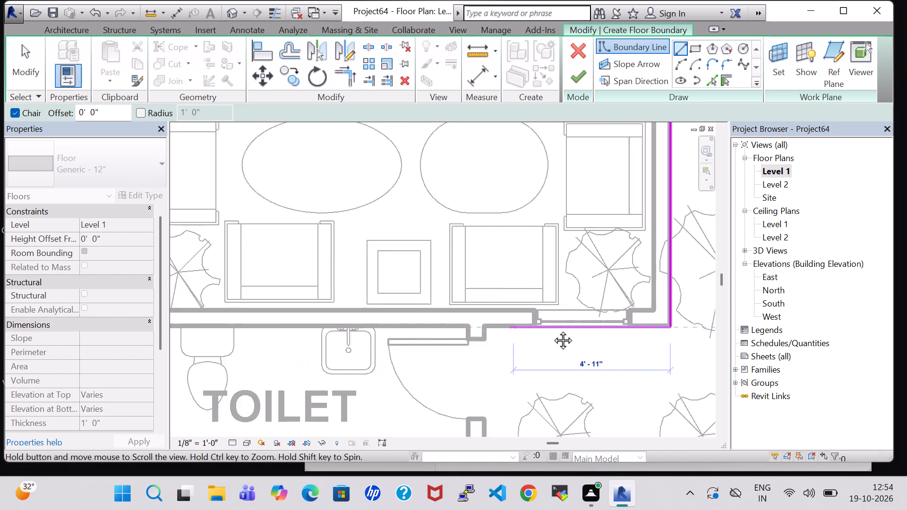
middle_click_drag(552, 330, 559, 330)
left_click(531, 329)
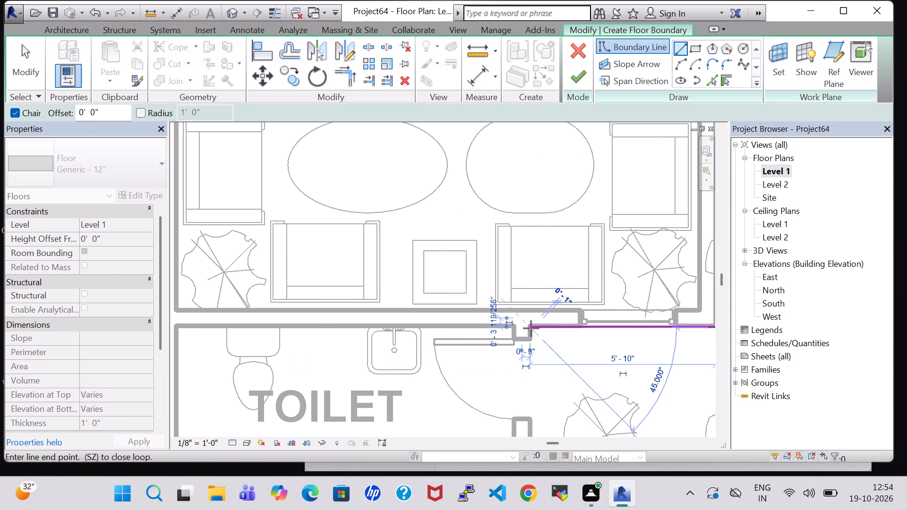
middle_click_drag(531, 413, 530, 277)
scroll(533, 413, "up", 1)
middle_click_drag(531, 245, 531, 173)
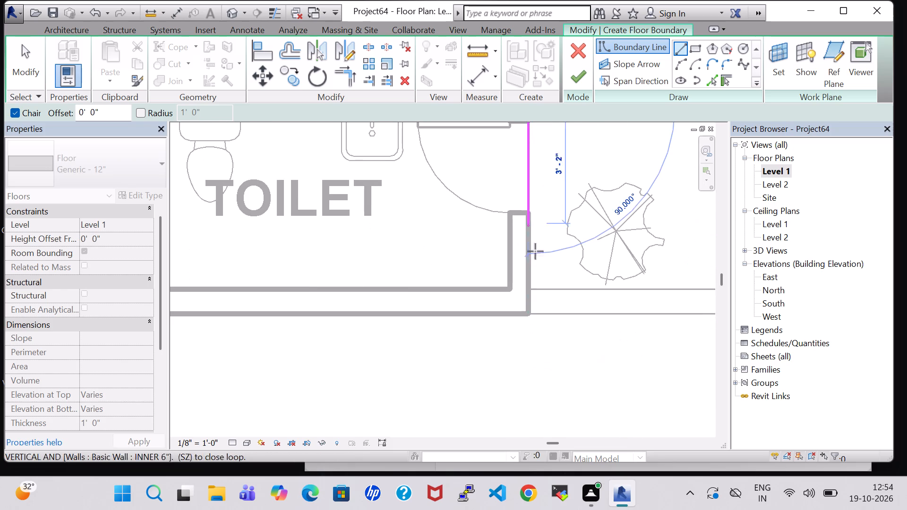
left_click(528, 313)
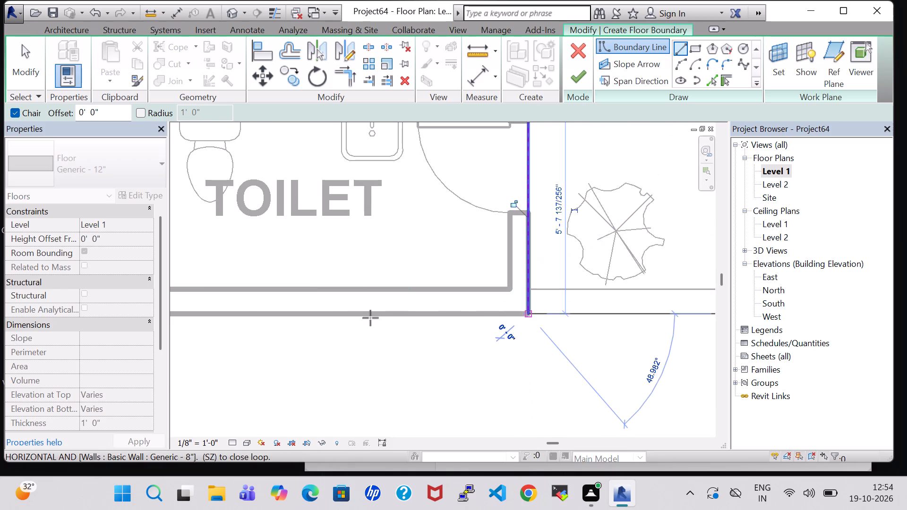
middle_click_drag(232, 310, 251, 310)
middle_click_drag(260, 309, 429, 311)
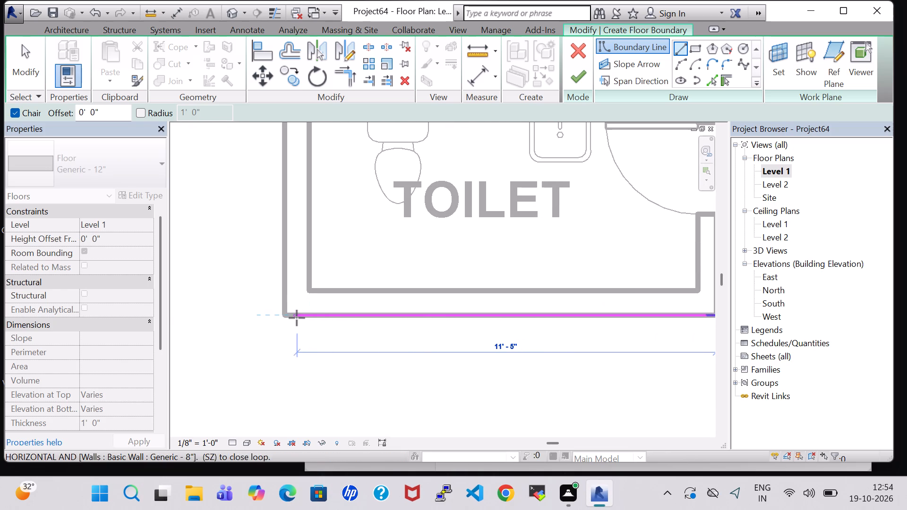
left_click(283, 317)
Close the floor boundary along the full west outer wall up to the A.BATH corner and finish the floor.
middle_click_drag(282, 177, 292, 270)
scroll(291, 241, "up", 1)
middle_click_drag(292, 270, 291, 401)
scroll(315, 197, "down", 7)
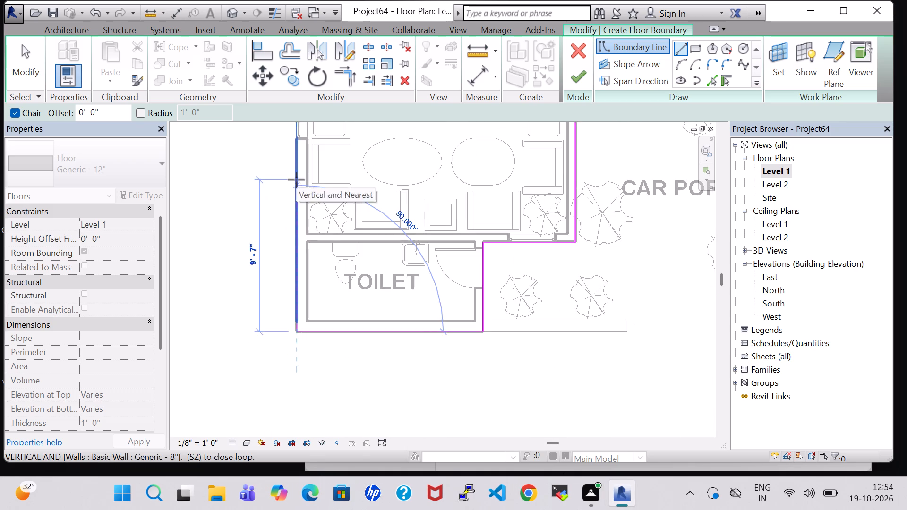
middle_click_drag(296, 180, 297, 342)
scroll(295, 264, "up", 1)
middle_click_drag(294, 212, 296, 386)
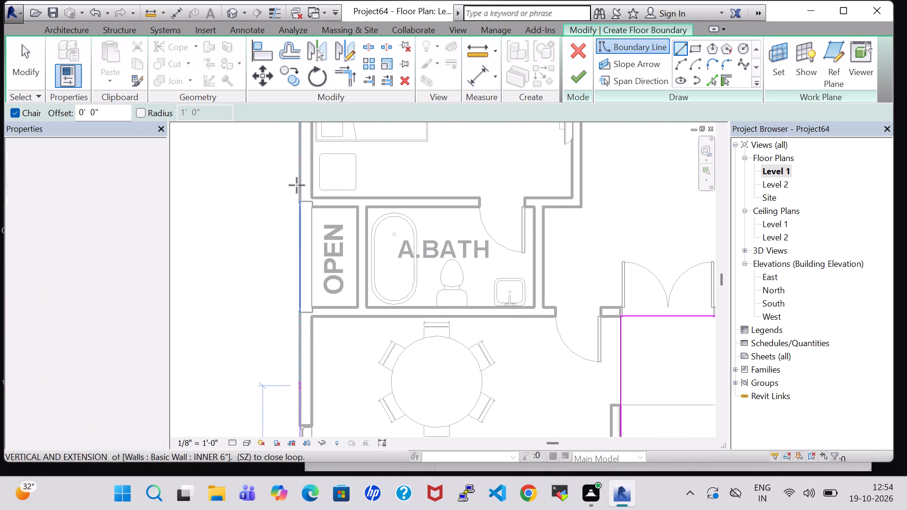
middle_click_drag(301, 170, 303, 415)
middle_click_drag(298, 214, 331, 473)
scroll(331, 472, "up", 1)
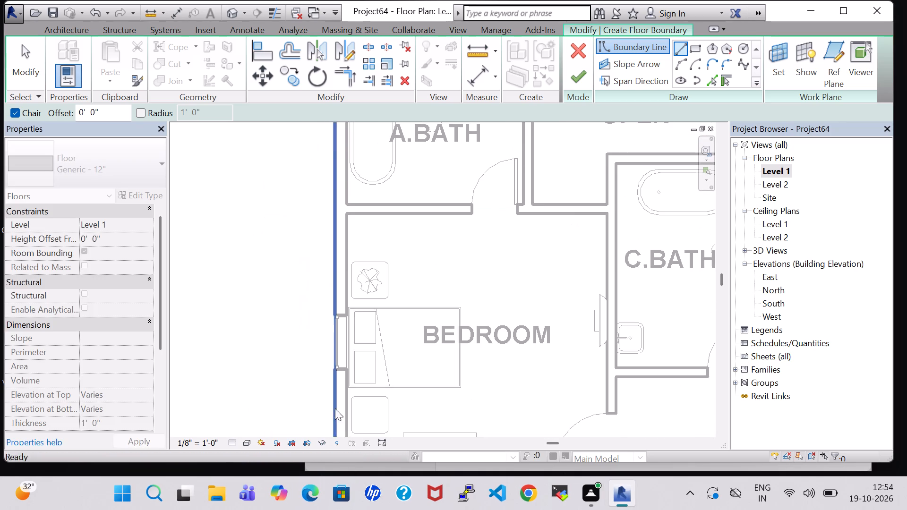
middle_click_drag(337, 205, 326, 408)
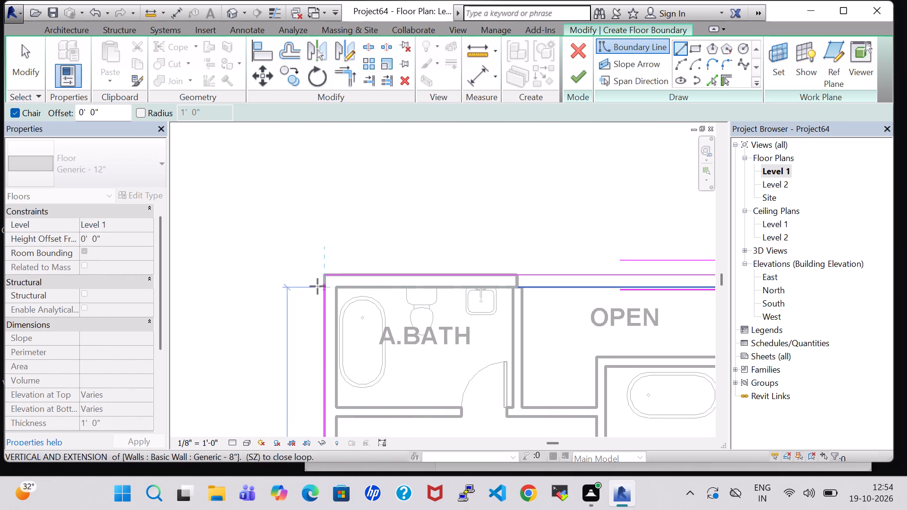
left_click(325, 275)
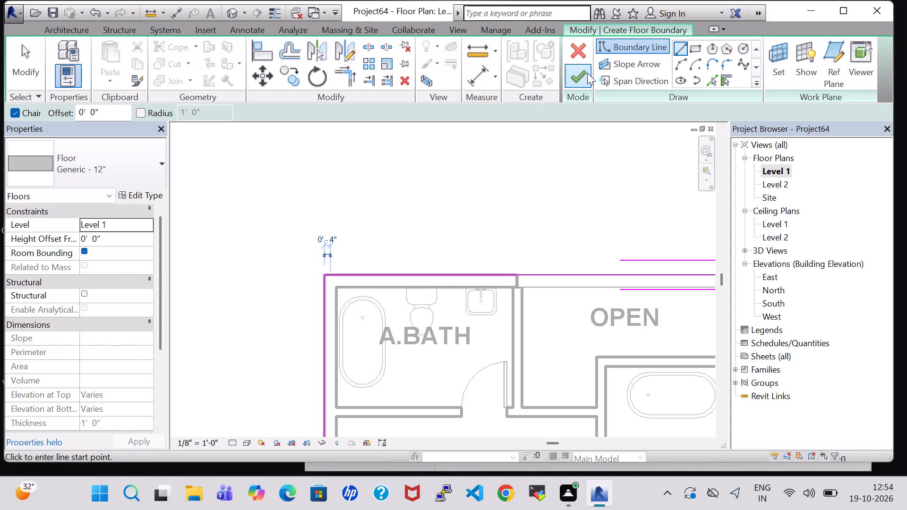
left_click(587, 73)
Examine the new interior floor, main entrance and car porch in the 3D view.
left_click(234, 9)
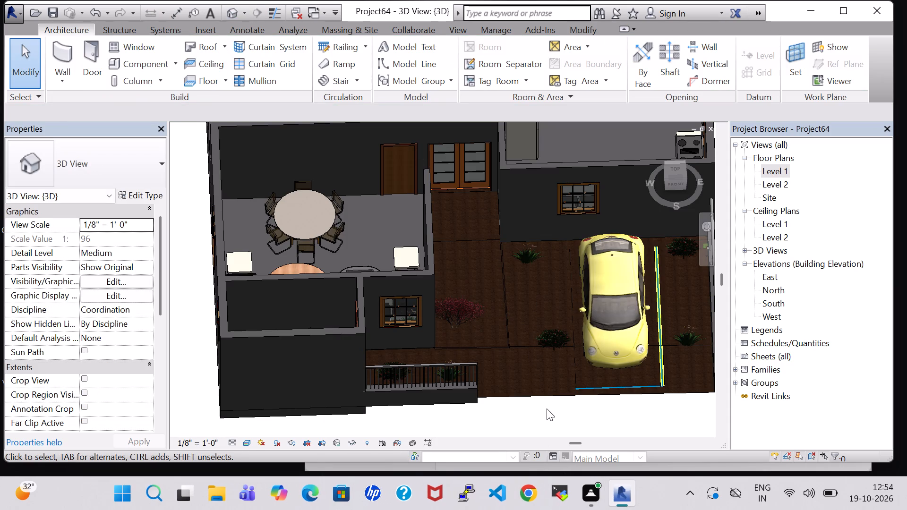
middle_click_drag(547, 408, 529, 343, "shift")
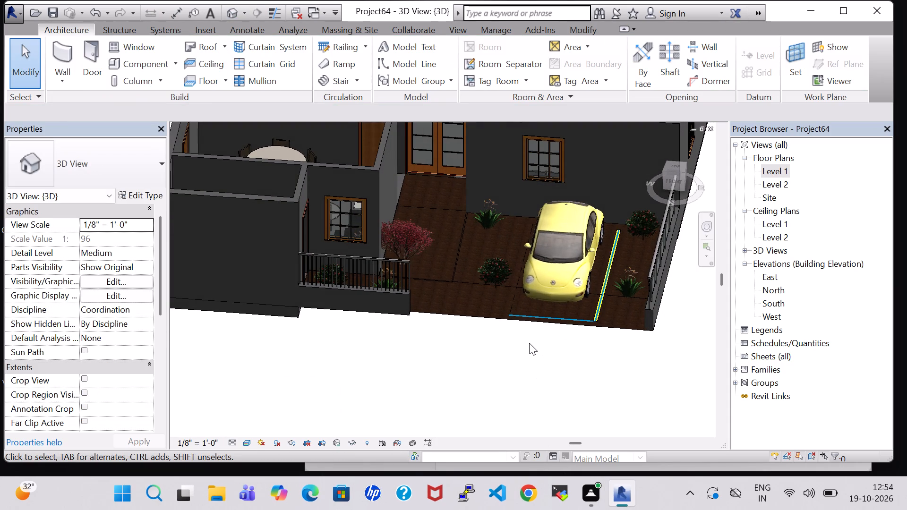
scroll(538, 380, "up", 1)
middle_click_drag(538, 380, 553, 331)
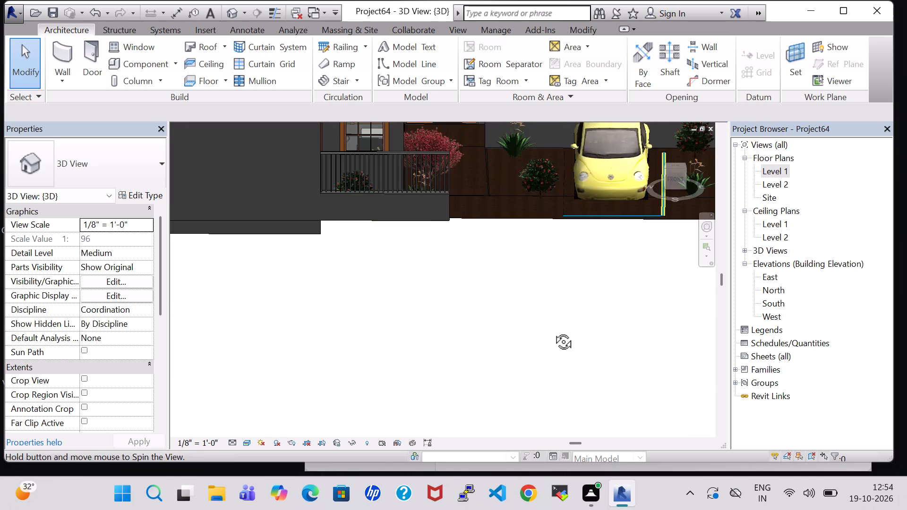
middle_click_drag(509, 253, 503, 323, "shift")
scroll(522, 285, "up", 1, "shift")
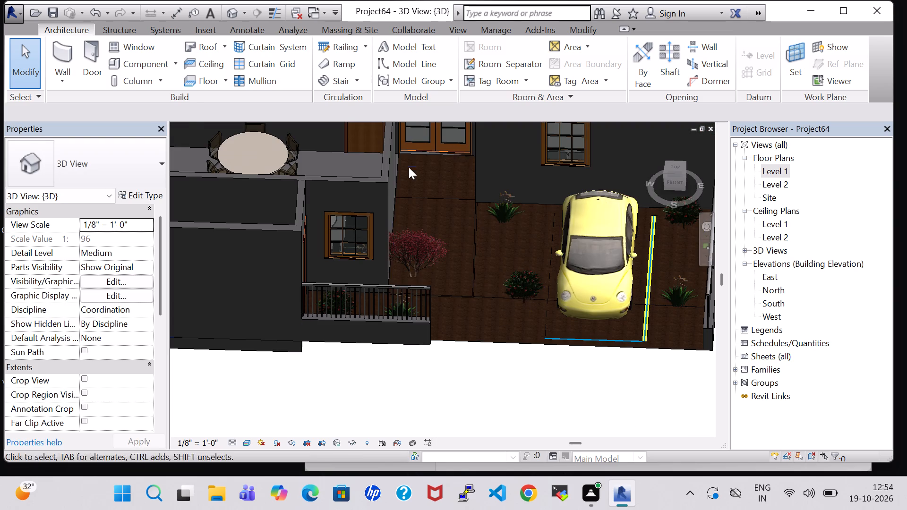
scroll(408, 168, "down", 1)
middle_click_drag(443, 168, 429, 298)
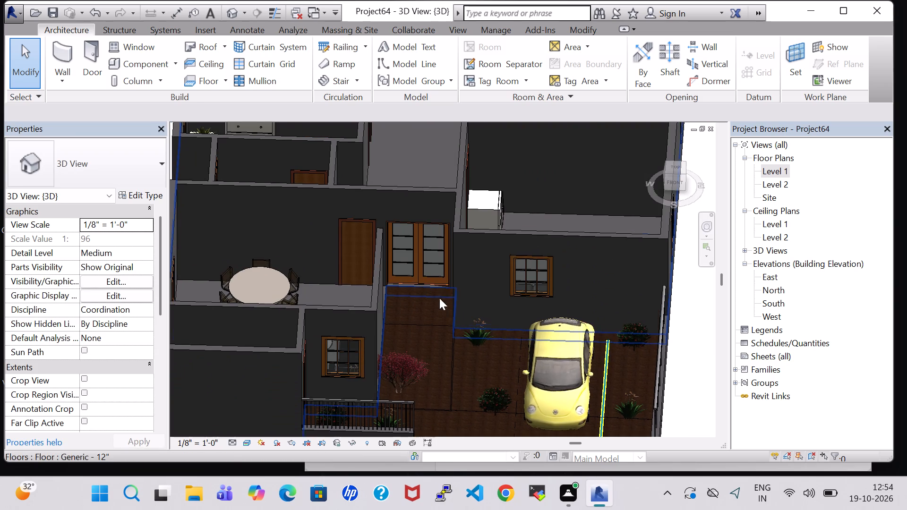
double_click(775, 166)
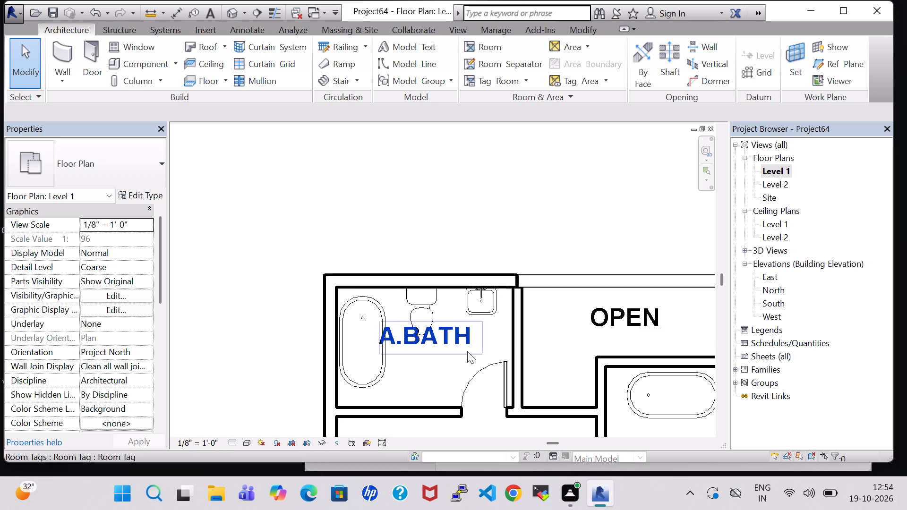
left_click(234, 11)
Duplicate the Generic - 8" type of the low wall under the front railing as a new wall type named Generic - 2'.
scroll(432, 241, "down", 5)
middle_click_drag(462, 297, 480, 210)
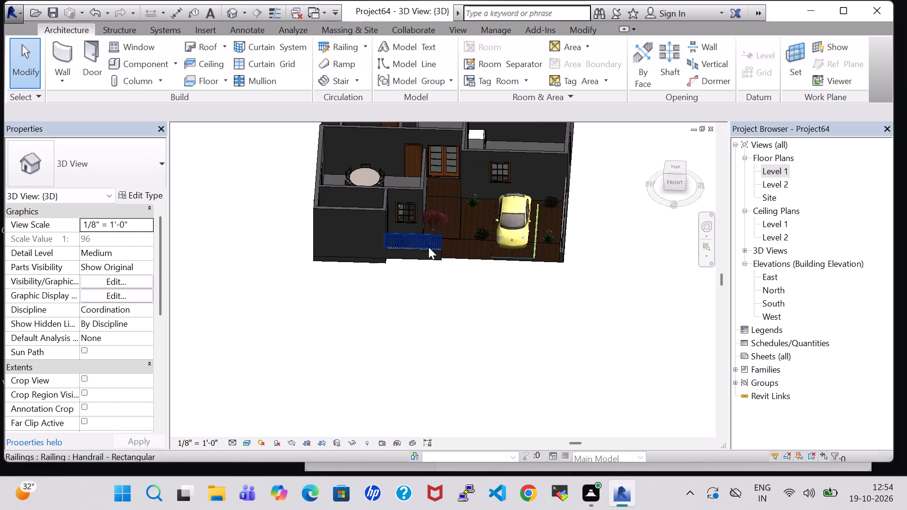
left_click(428, 252)
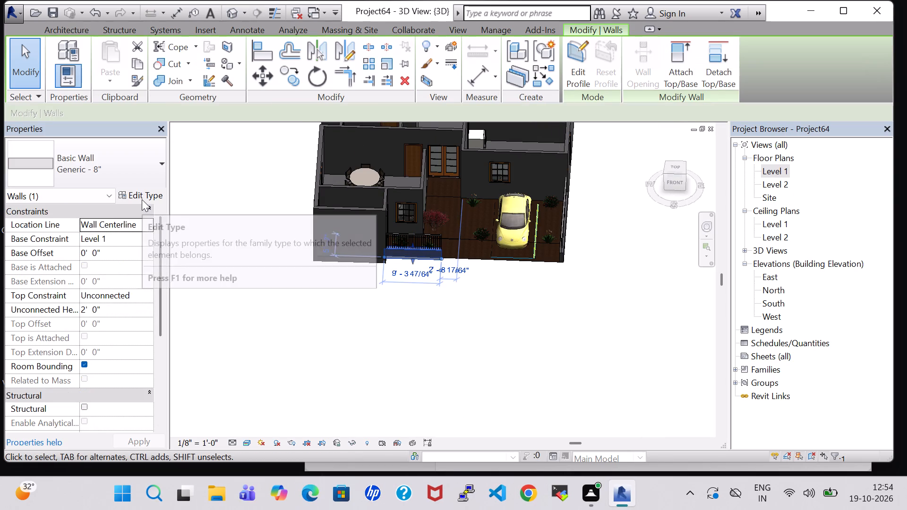
left_click(142, 199)
left_click(865, 120)
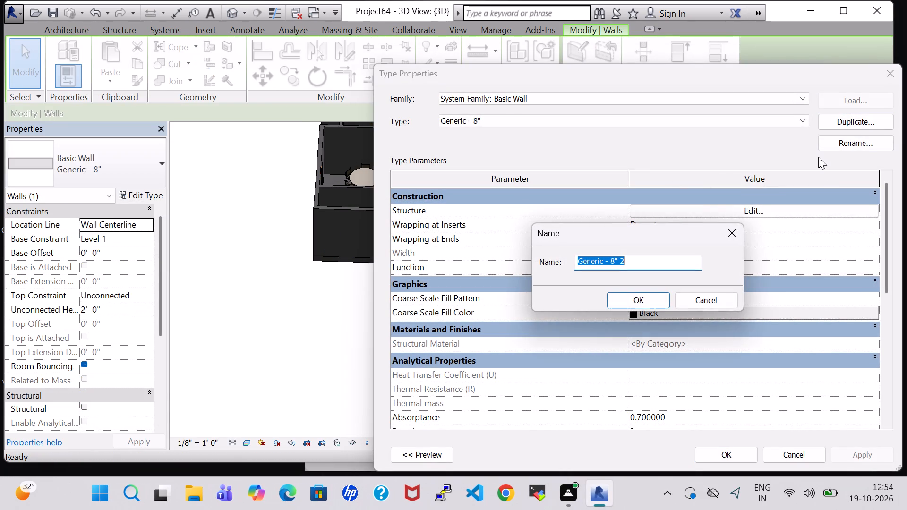
left_click(633, 256)
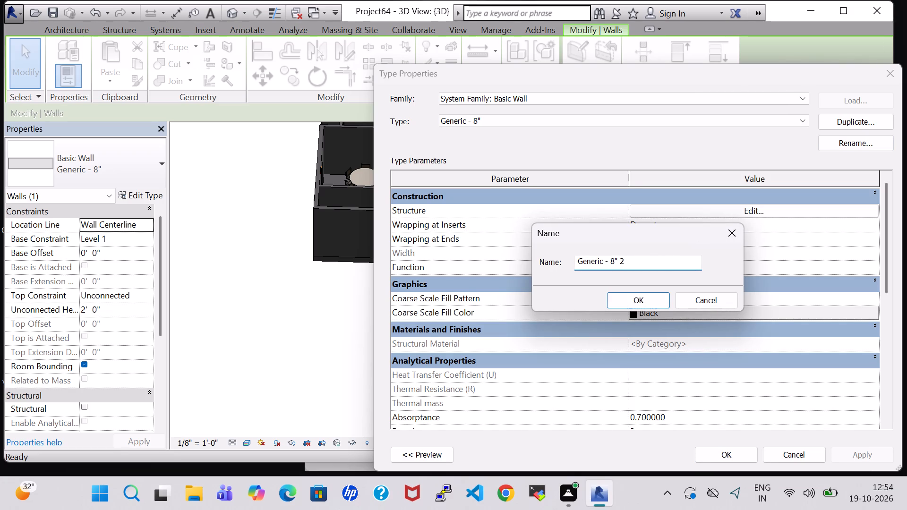
key("BackSpace")
key("BackSpace")
key("BackSpace")
key("BackSpace")
key("2")
key("semicolon")
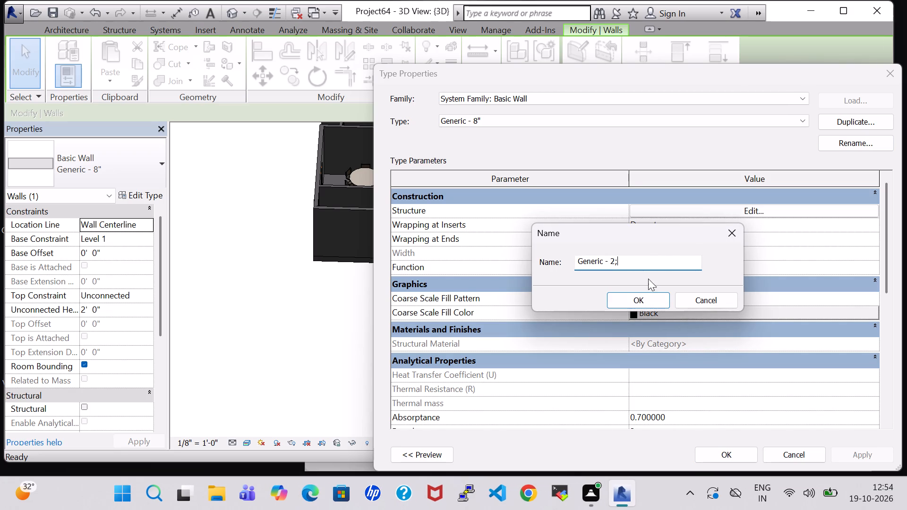
key("BackSpace")
key("apostrophe")
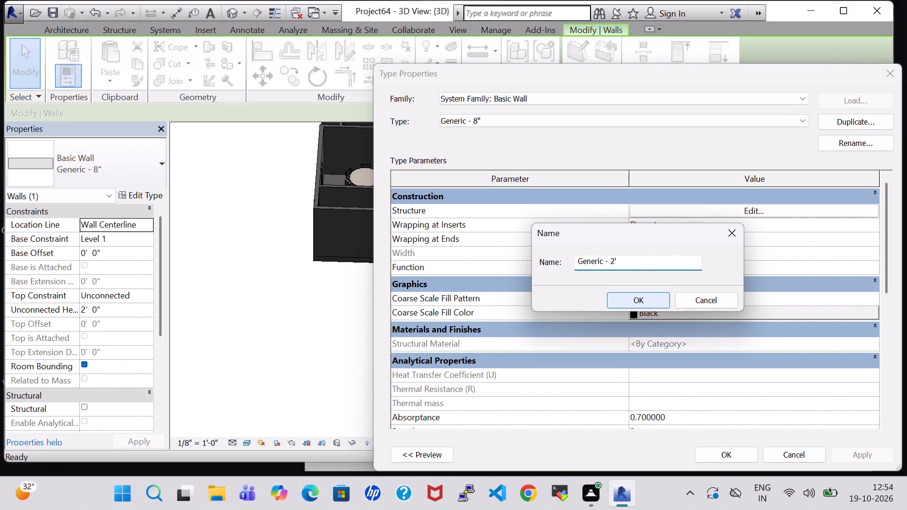
left_click(635, 298)
Assign the Birch material to the structure layer of the Generic - 2' wall type and apply it.
left_click(753, 213)
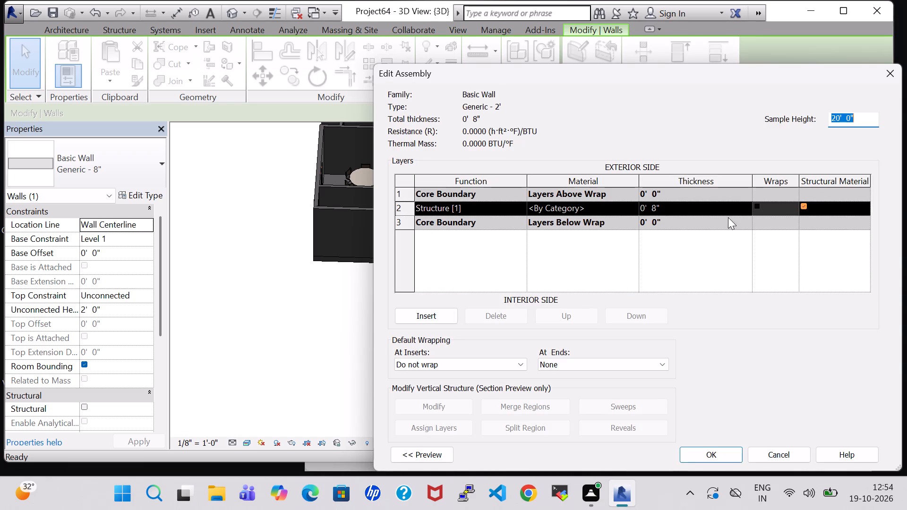
left_click(635, 206)
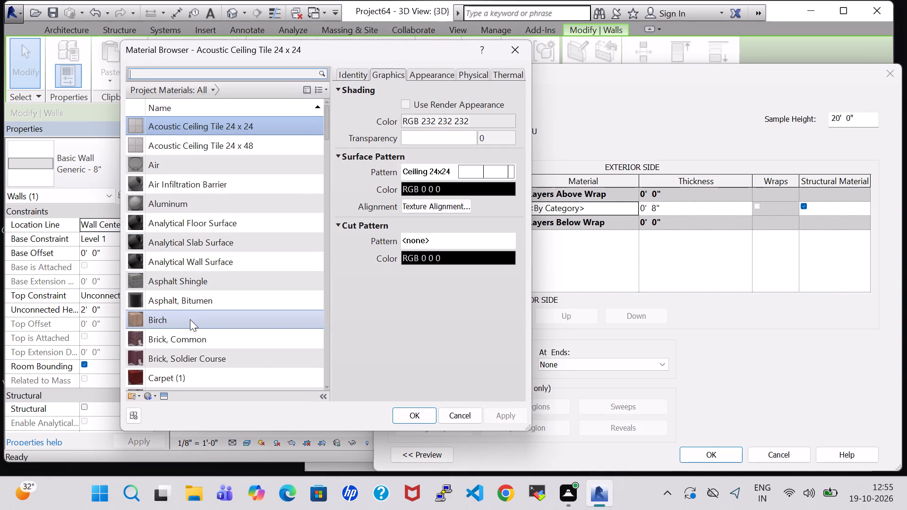
left_click(190, 319)
left_click(405, 411)
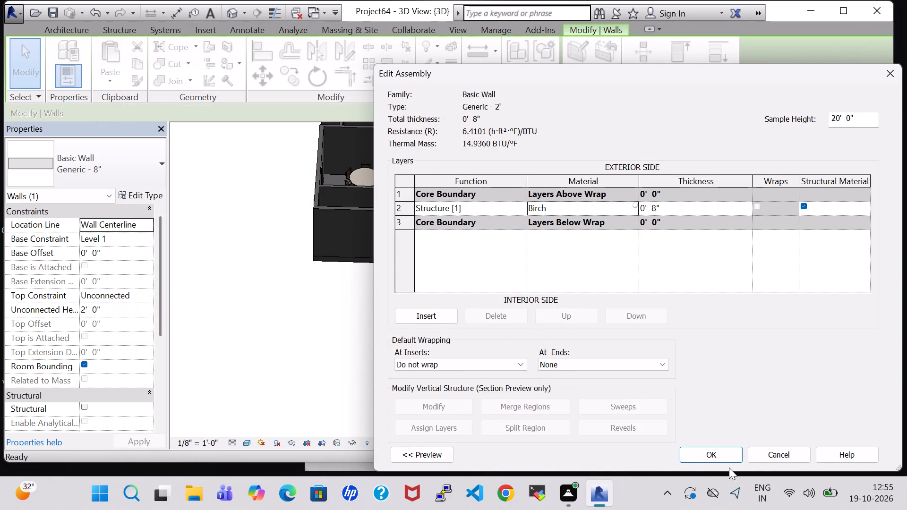
left_click(721, 456)
left_click(724, 458)
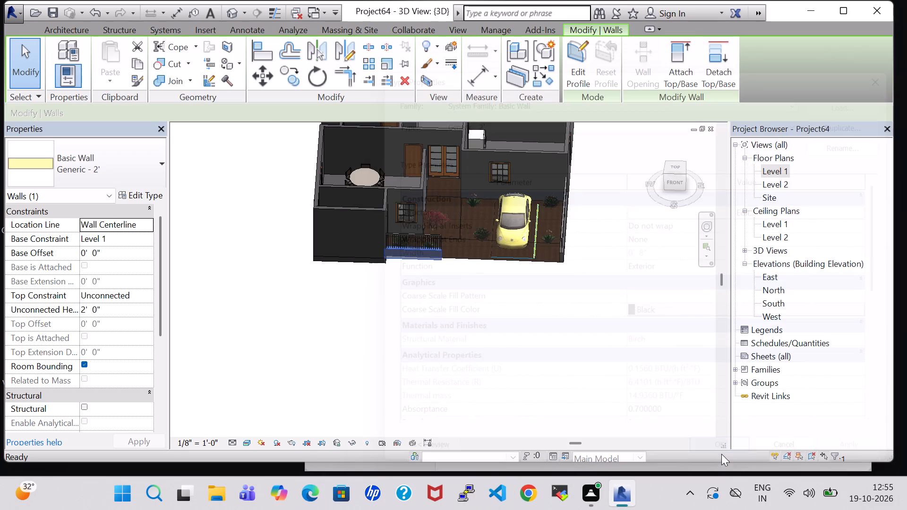
left_click(562, 351)
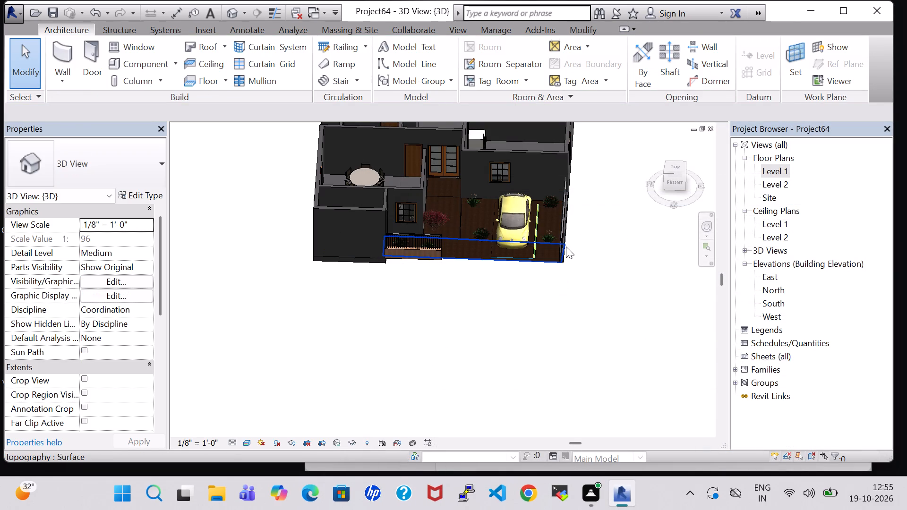
Change the low railing wall along the outer side of the car porch to the Generic - 2' wall type.
middle_click_drag(584, 282, 560, 246, "shift")
scroll(584, 282, "up", 1, "shift")
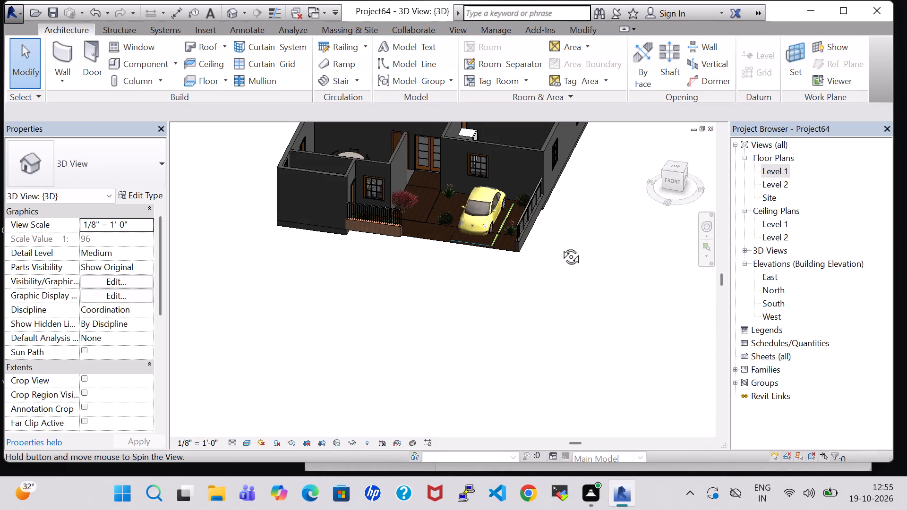
middle_click_drag(560, 246, 560, 246, "shift")
scroll(525, 253, "up", 6)
middle_click(525, 253)
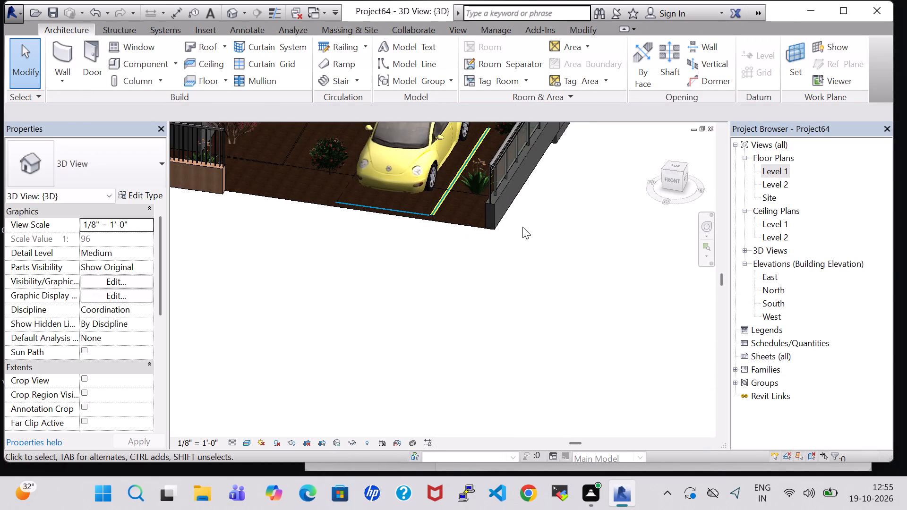
left_click(492, 221)
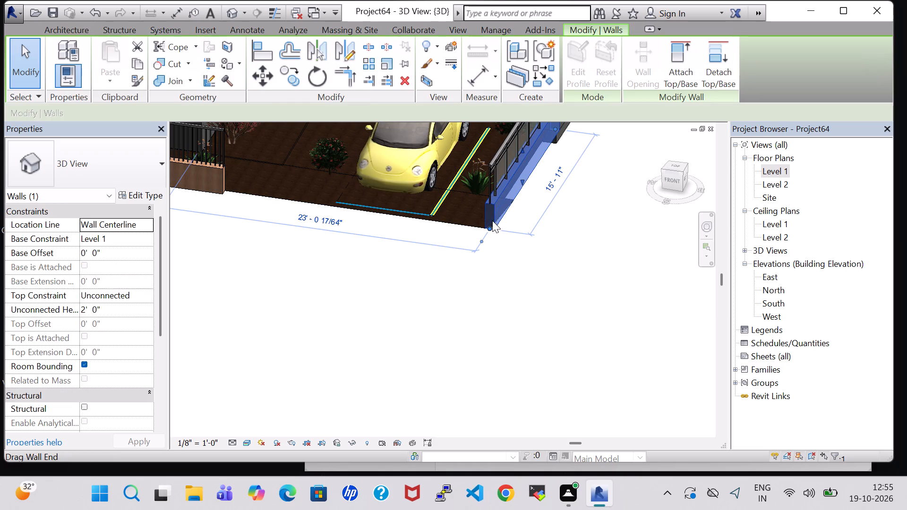
left_click(133, 170)
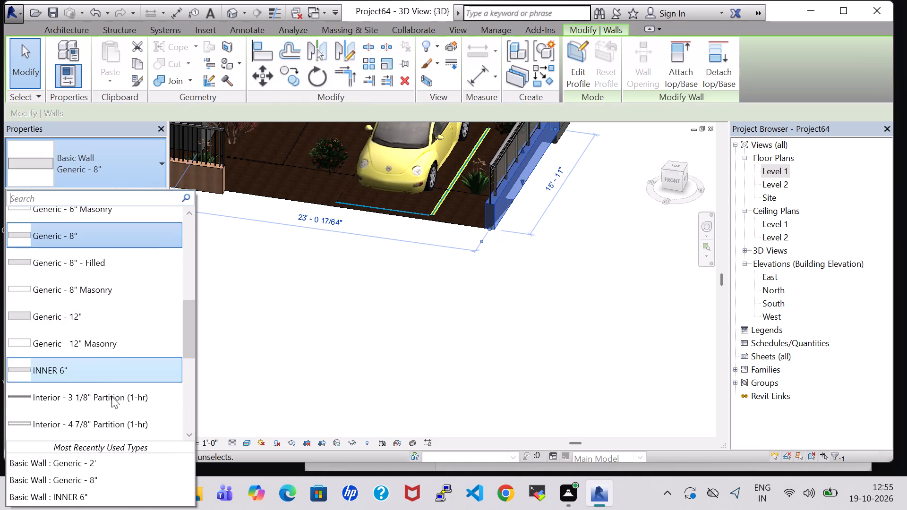
left_click(127, 461)
left_click(372, 334)
Assign Brick, Common to the structure layer of the INNER 6" wall type, using the kitchen wall behind the car.
middle_click_drag(542, 223, 536, 304)
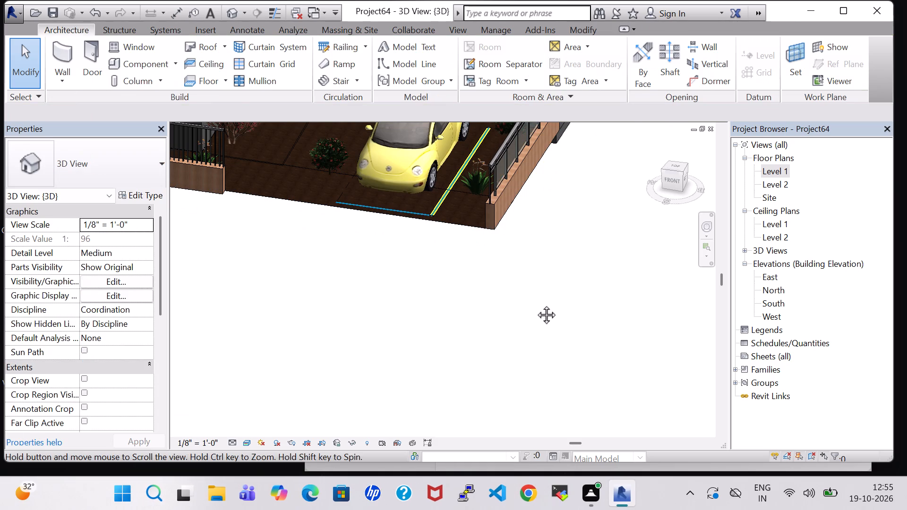
middle_click_drag(536, 304, 532, 397)
left_click(531, 178)
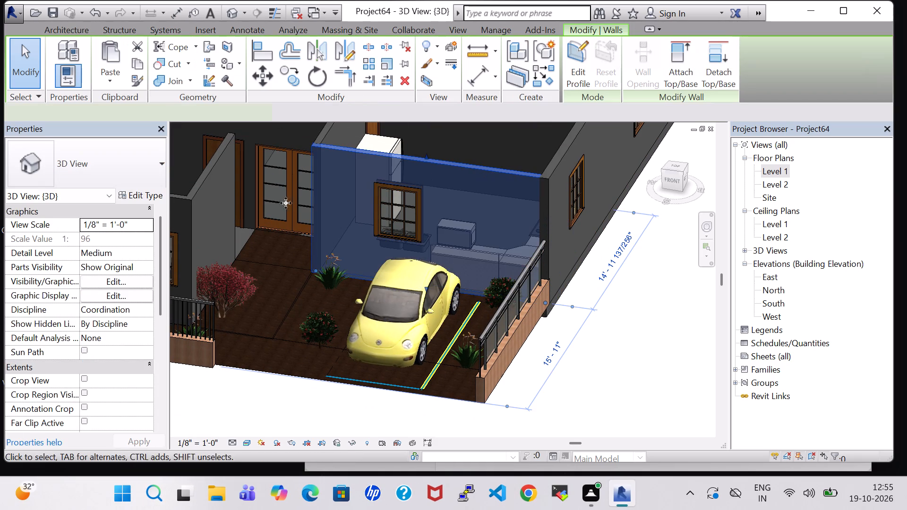
left_click(128, 189)
left_click(750, 210)
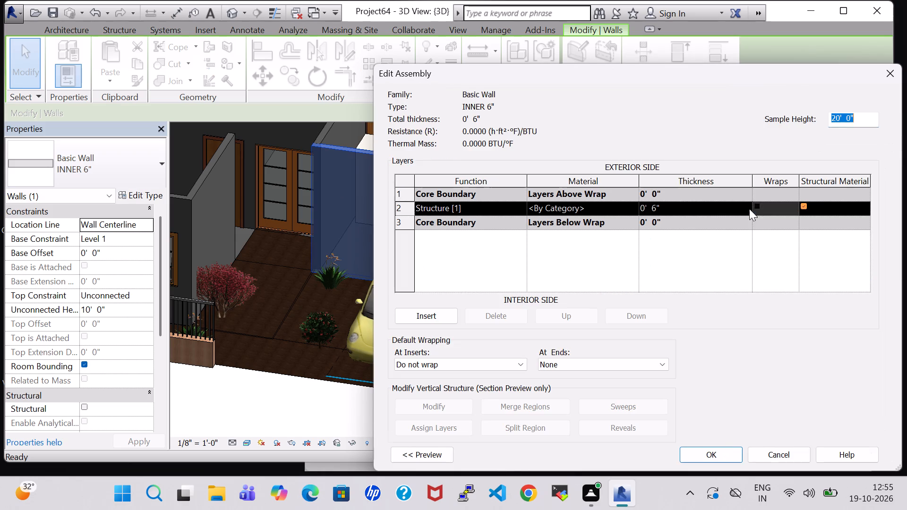
left_click(633, 206)
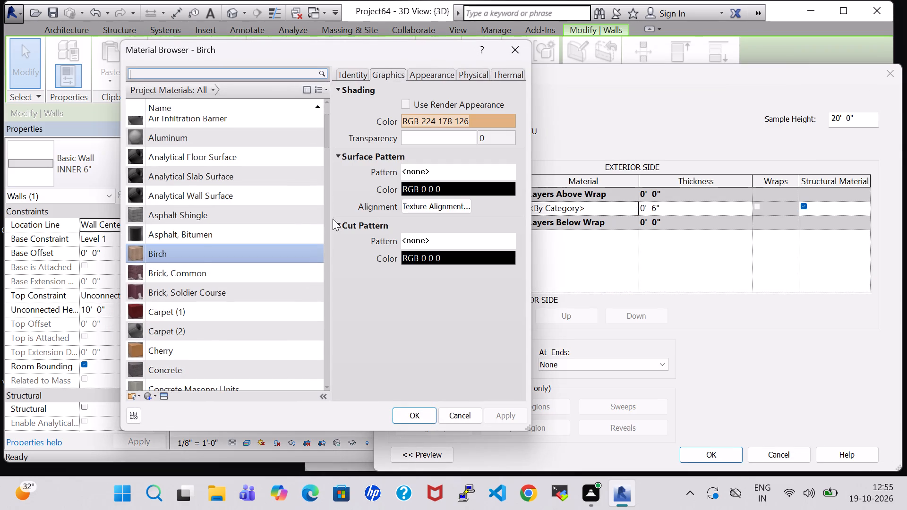
left_click(195, 276)
left_click(421, 416)
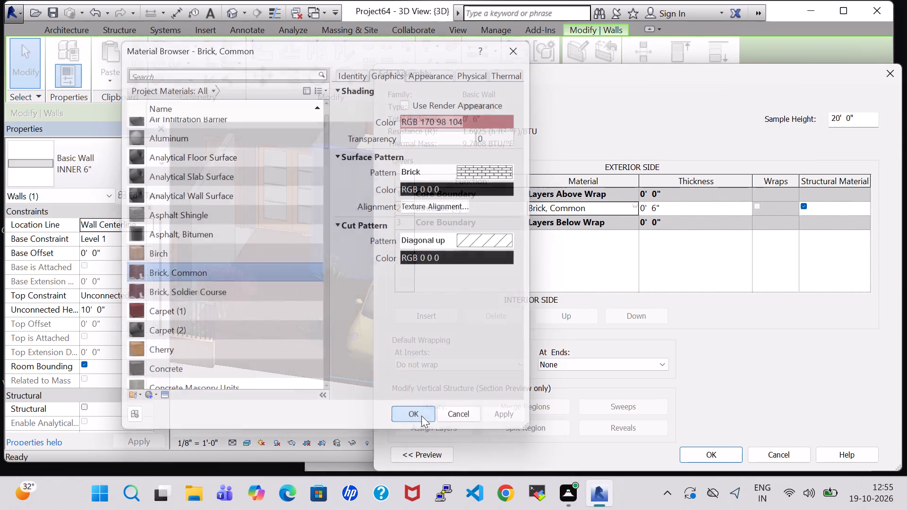
left_click(723, 456)
left_click(737, 460)
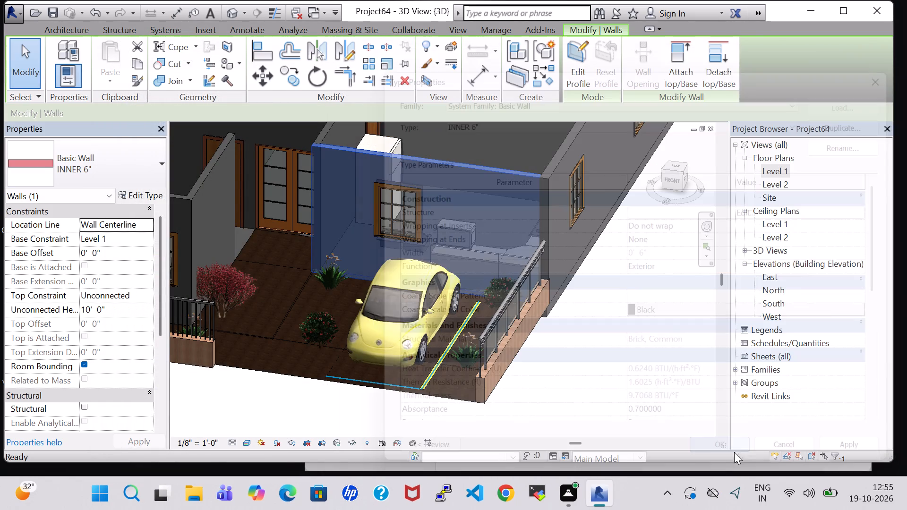
left_click(665, 314)
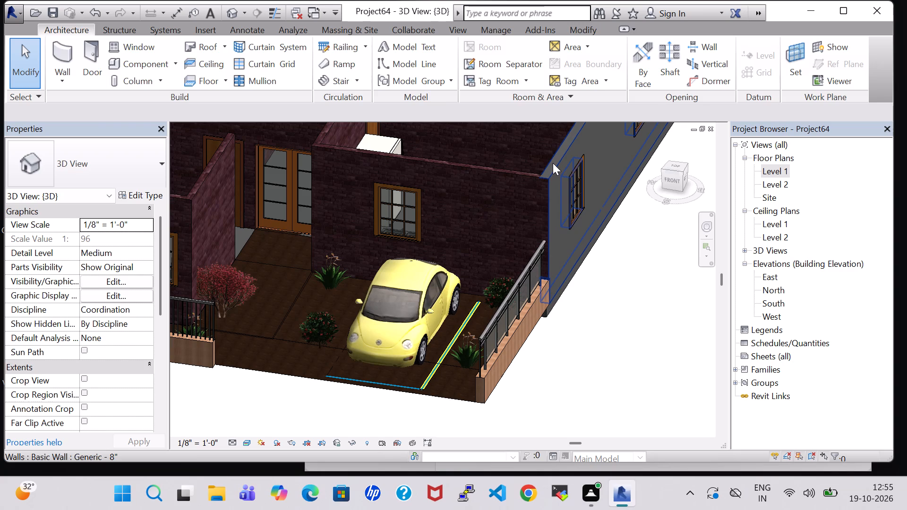
Assign Brick, Common to the structure layer of the Generic - 8" wall type, using the outer wall beside the porch.
left_click(553, 163)
left_click(132, 193)
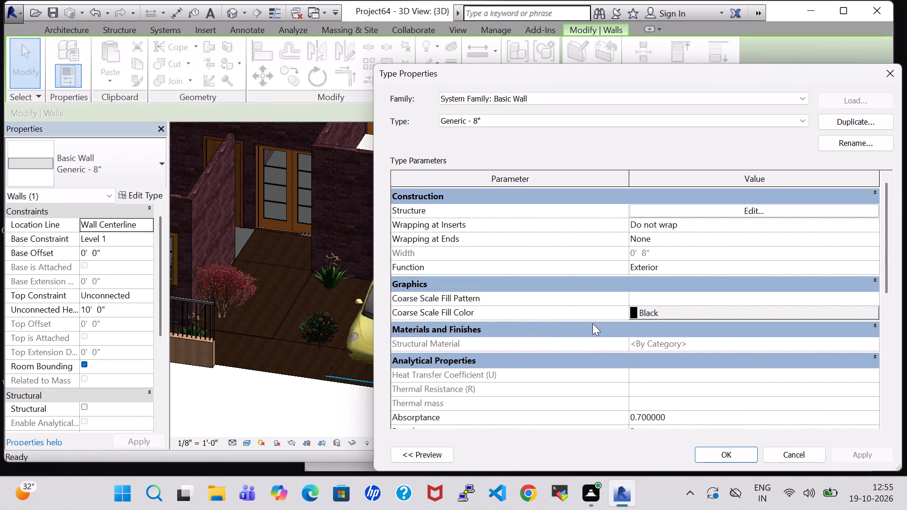
left_click(757, 211)
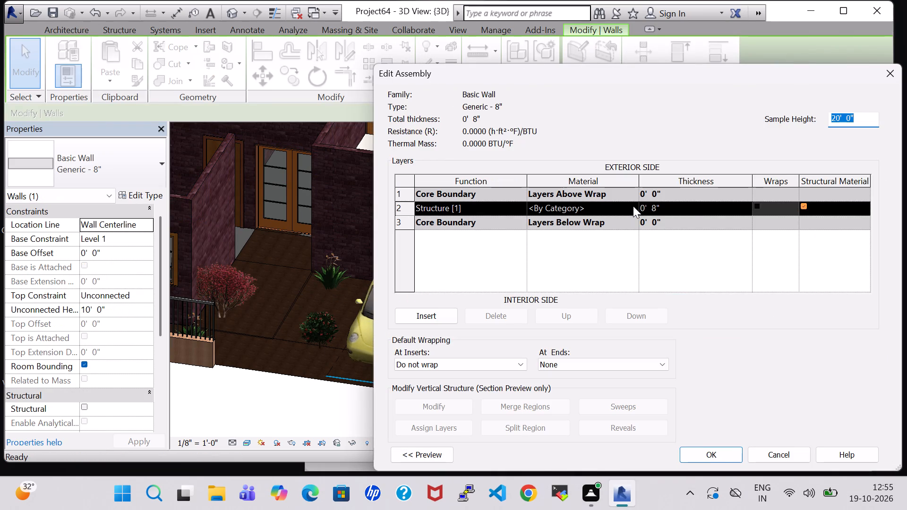
left_click(633, 206)
left_click(398, 416)
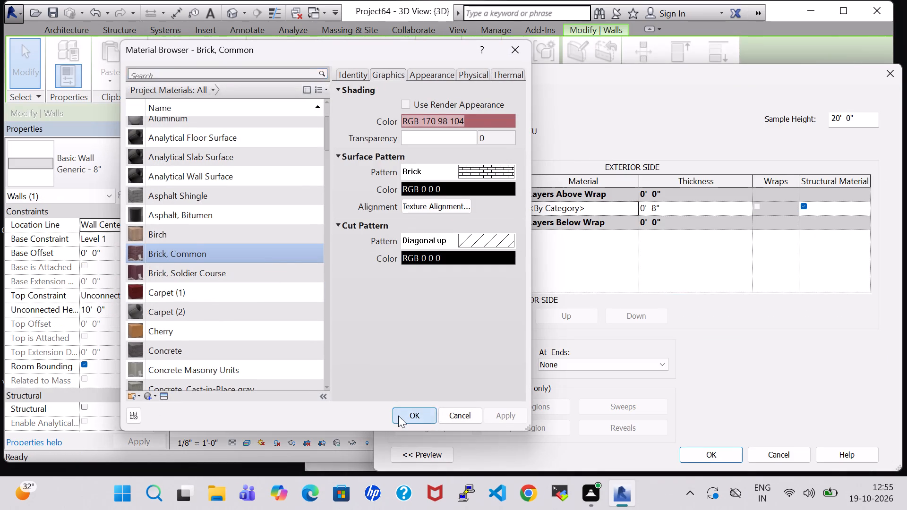
left_click(726, 451)
left_click(709, 456)
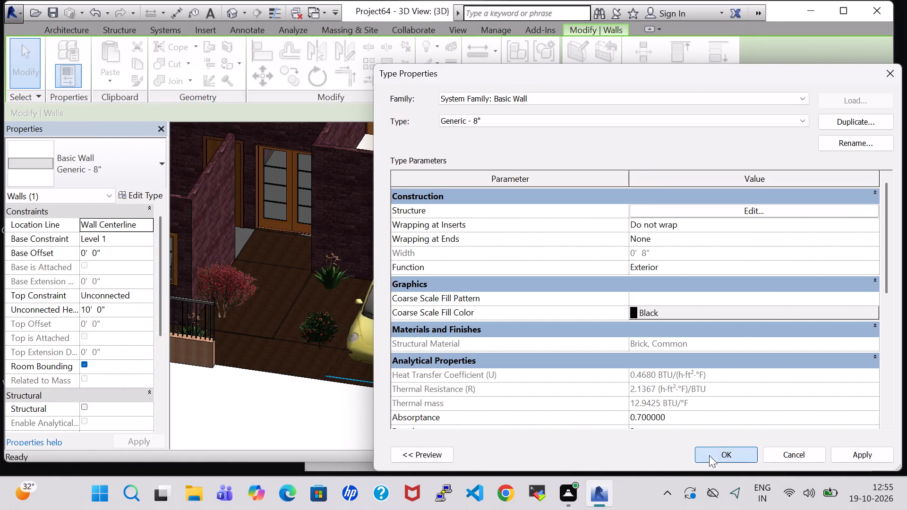
left_click(612, 378)
Examine the brick walls, car porch and furnished rooms of the whole house in the 3D view.
scroll(606, 310, "down", 1)
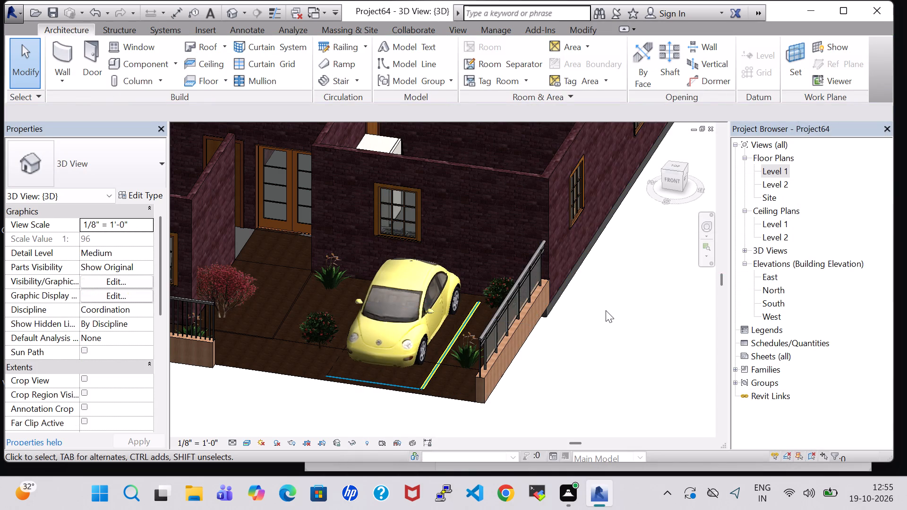
scroll(606, 310, "down", 1)
middle_click_drag(606, 310, 636, 318, "shift")
scroll(597, 312, "down", 1)
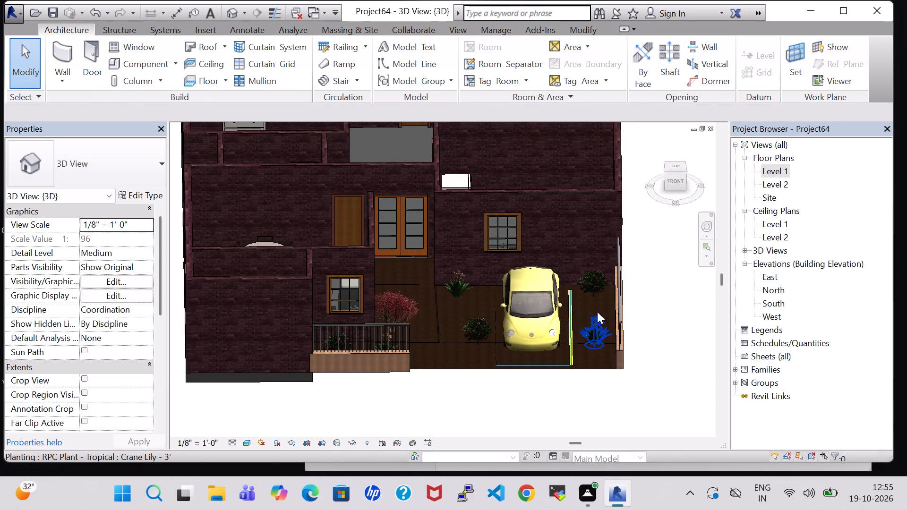
middle_click_drag(632, 166, 641, 248)
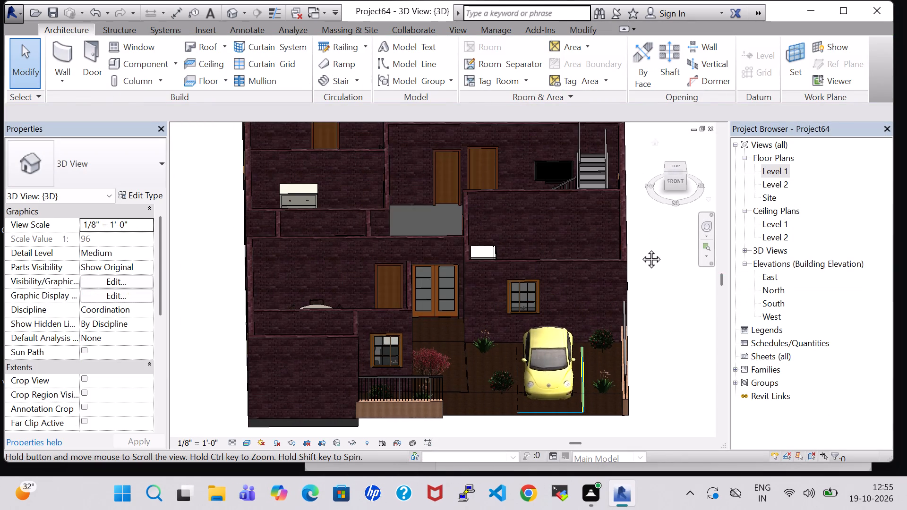
middle_click_drag(641, 248, 640, 323)
middle_click_drag(647, 267, 650, 317, "shift")
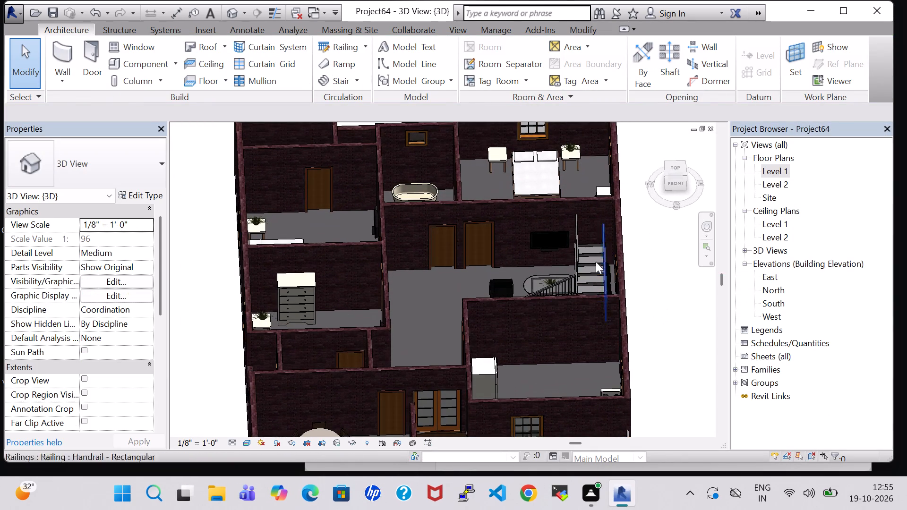
middle_click_drag(523, 172, 549, 276)
middle_click_drag(513, 162, 535, 258)
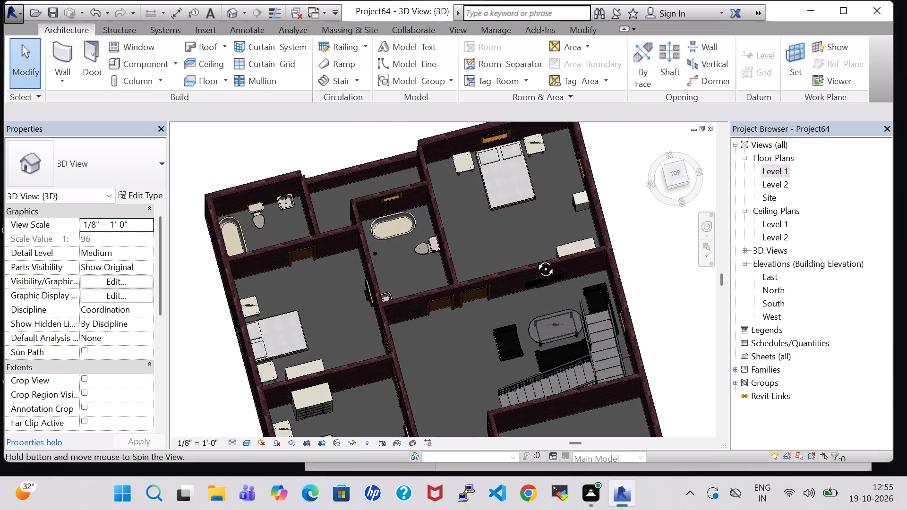
middle_click_drag(535, 258, 534, 179)
middle_click_drag(637, 255, 621, 225)
middle_click_drag(673, 318, 655, 263)
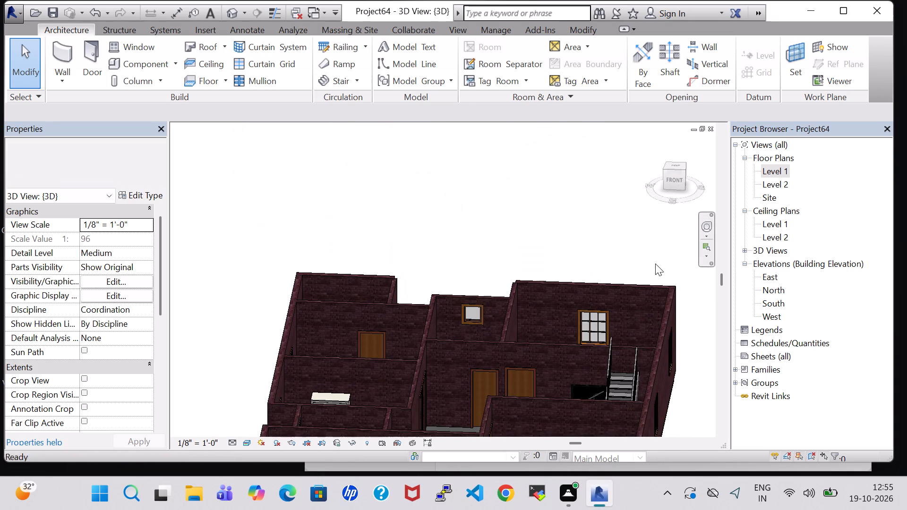
In the Level 1 plan, start a footprint roof based on Level 2 without defined slope and draw its boundary along the rear outer wall.
double_click(772, 175)
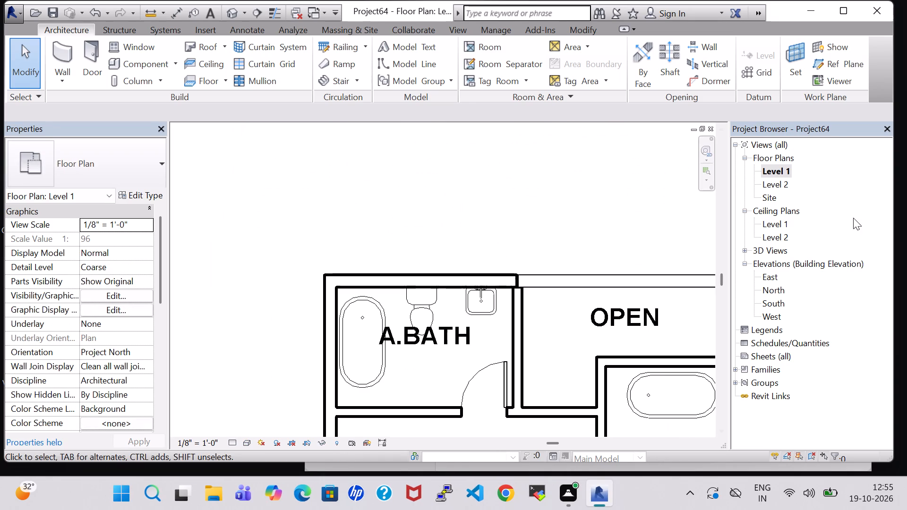
scroll(784, 263, "down", 3)
scroll(579, 211, "down", 4)
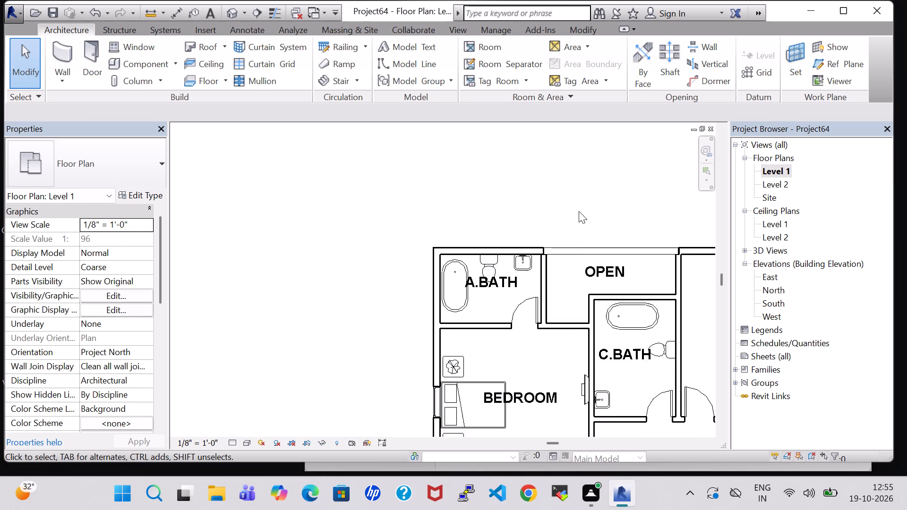
scroll(579, 211, "down", 2)
middle_click_drag(580, 211, 440, 162)
scroll(440, 162, "up", 1)
scroll(441, 162, "down", 5)
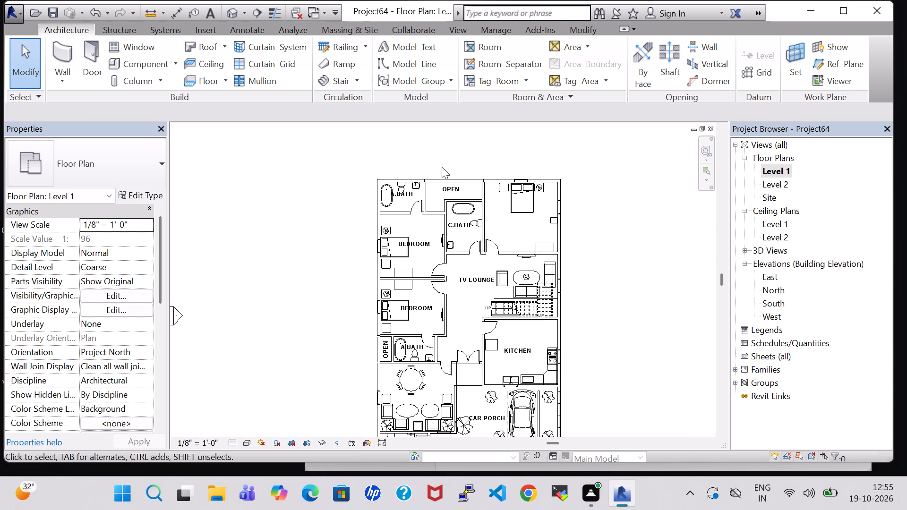
middle_click_drag(593, 268, 608, 246)
scroll(593, 268, "up", 1)
scroll(608, 246, "down", 3)
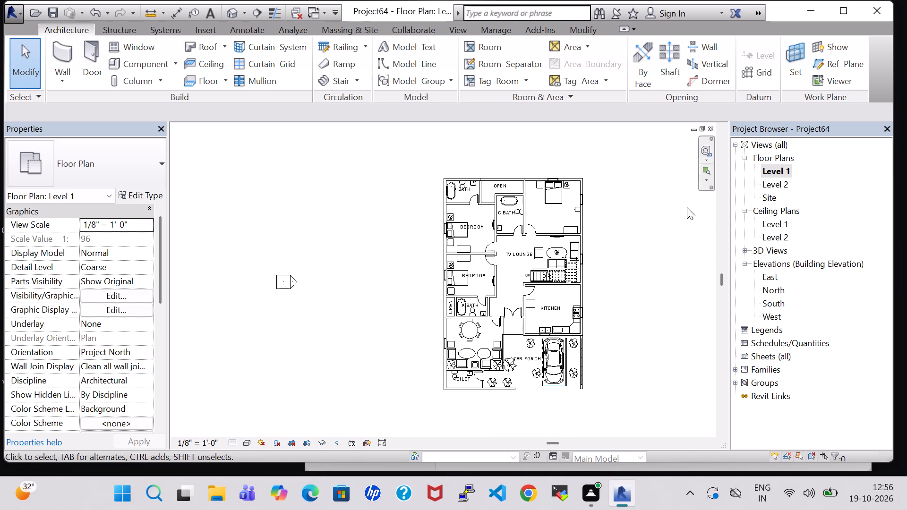
left_click(202, 44)
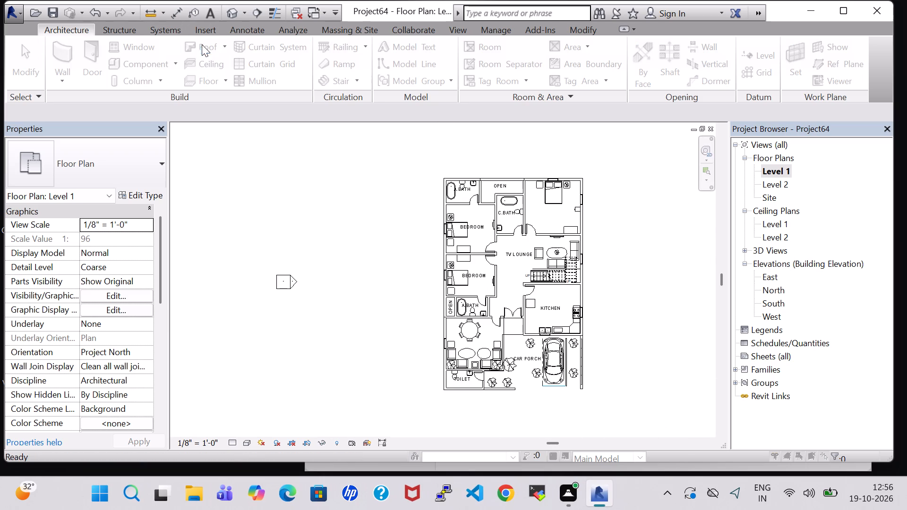
left_click(457, 267)
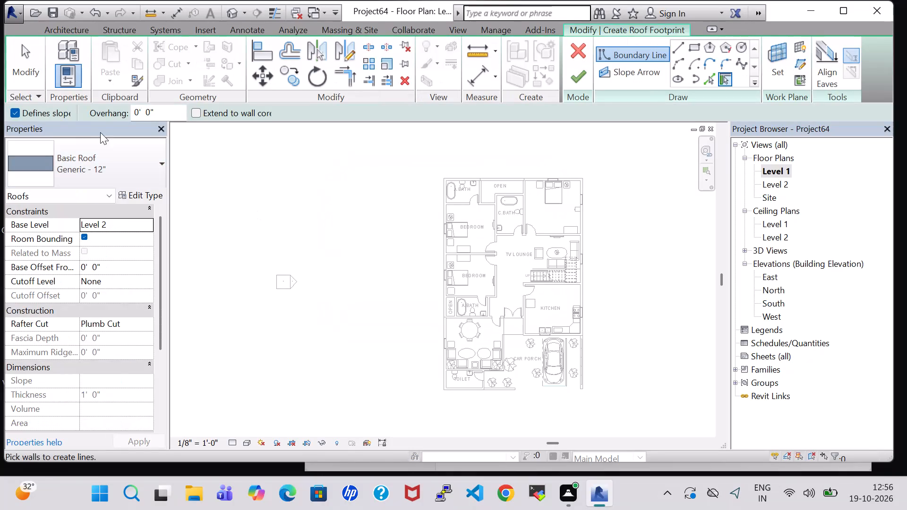
left_click(12, 109)
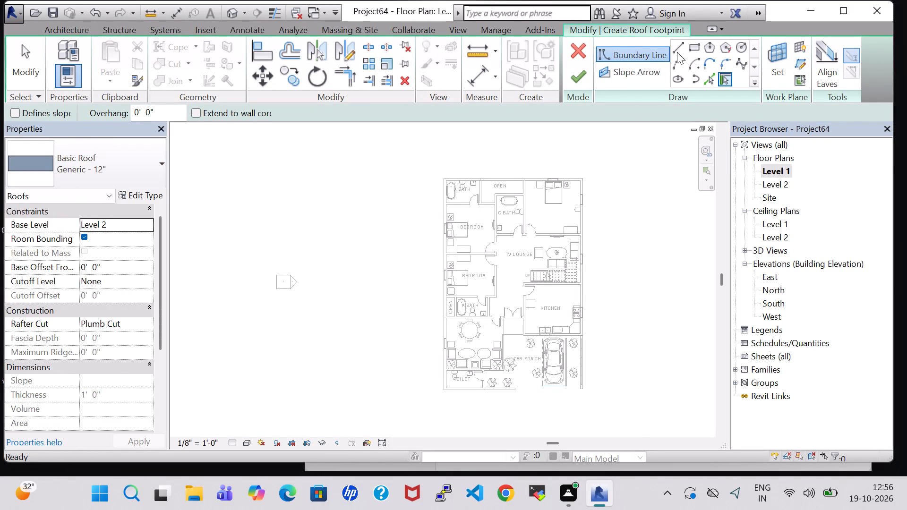
left_click(681, 51)
scroll(474, 164, "up", 6)
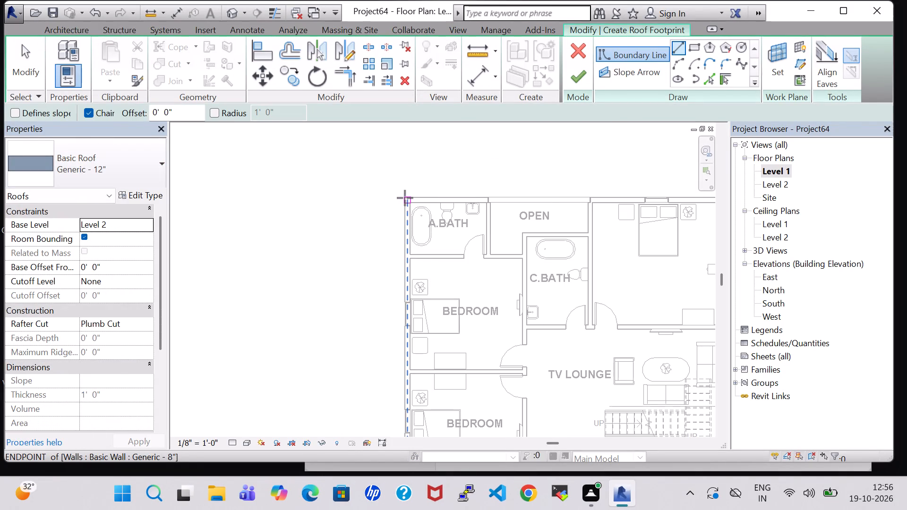
left_click(405, 198)
middle_click_drag(524, 197, 342, 197)
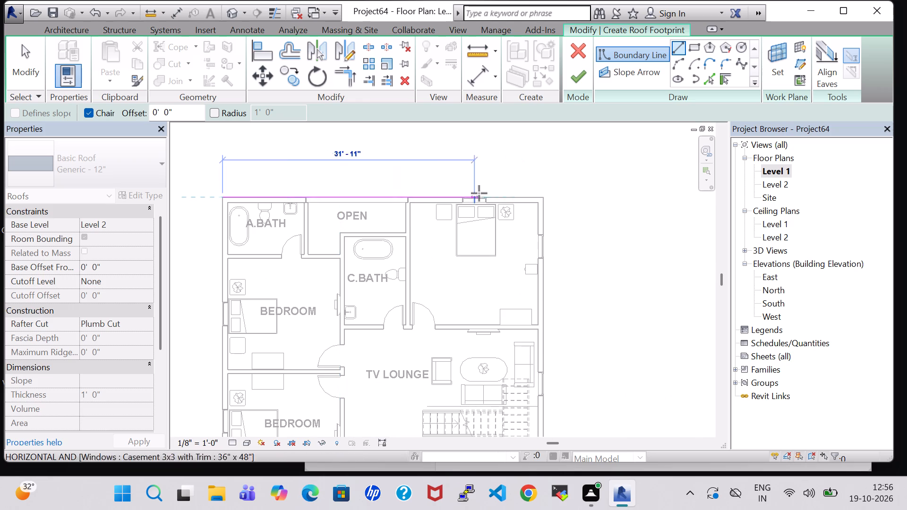
left_click(542, 197)
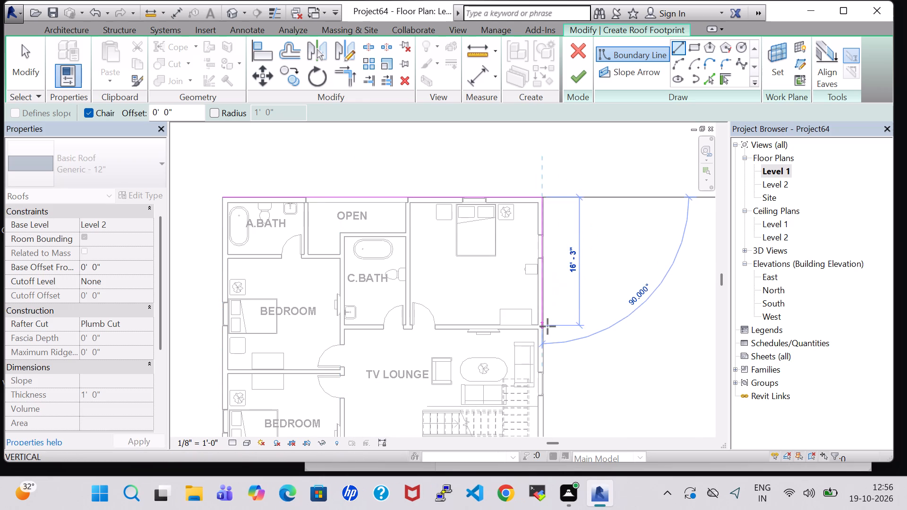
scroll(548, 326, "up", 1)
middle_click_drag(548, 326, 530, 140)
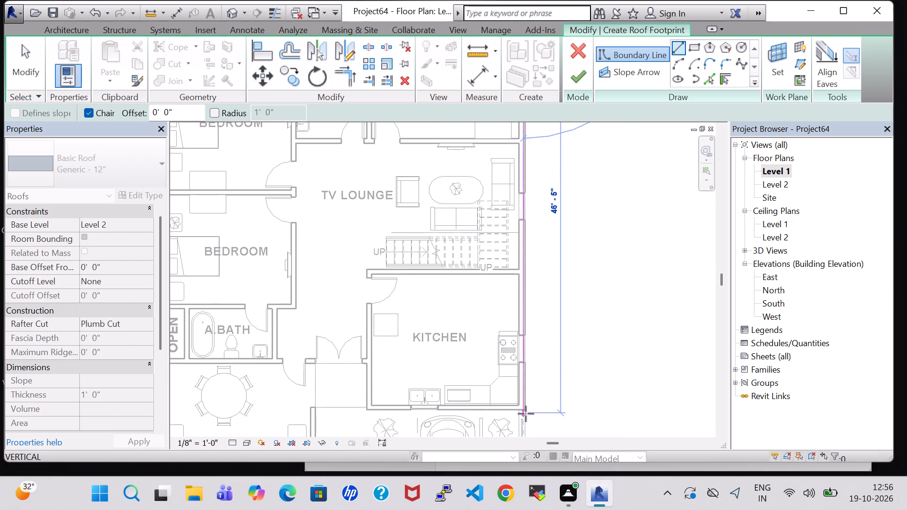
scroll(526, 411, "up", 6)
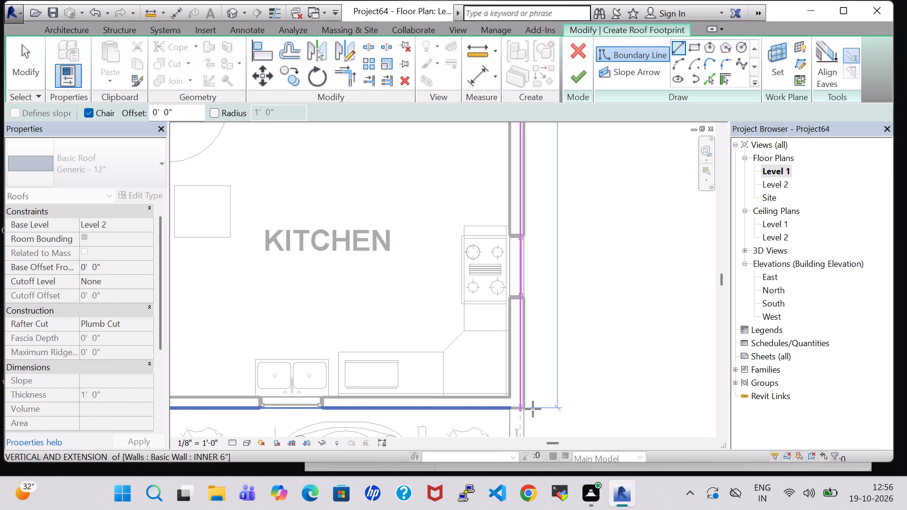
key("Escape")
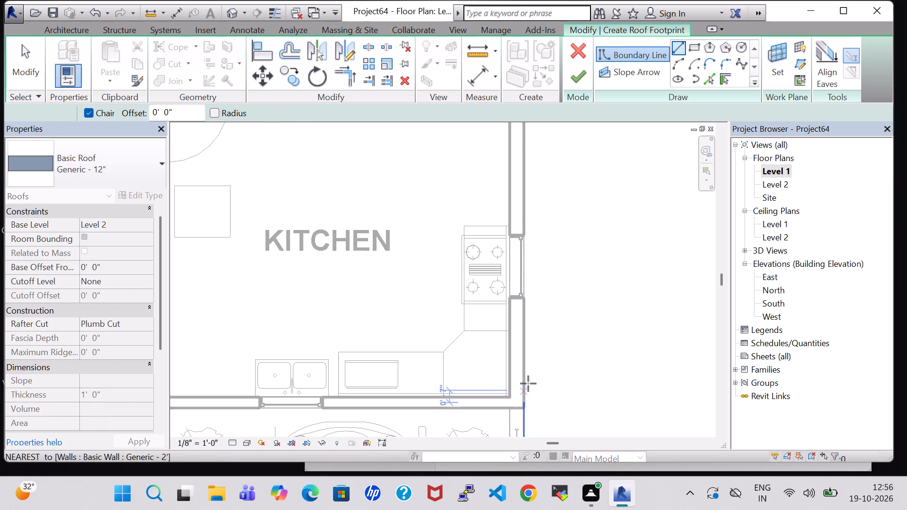
Extend the rear roof boundary line to the exact outer wall corner beside the unlabelled bedroom, for a length of 40' 8".
middle_click_drag(559, 255, 534, 509)
middle_click_drag(553, 325, 555, 425)
middle_click_drag(537, 198, 550, 421)
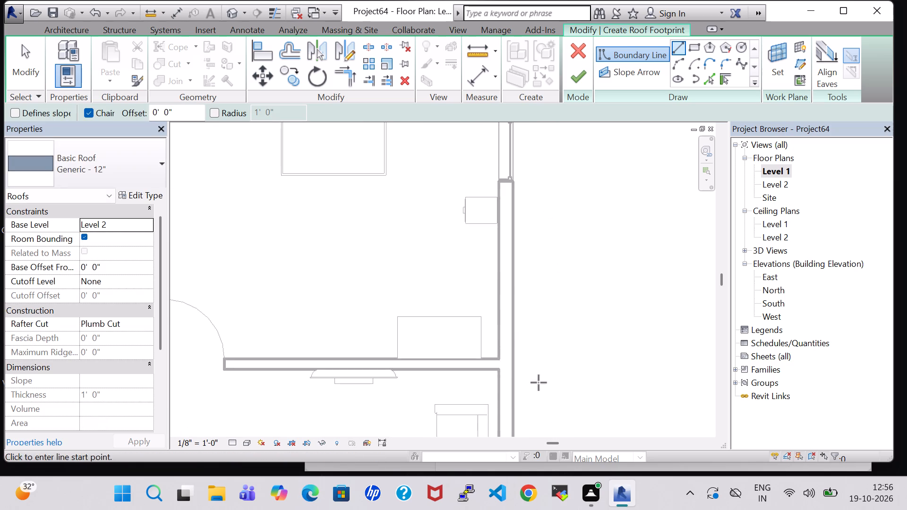
middle_click_drag(573, 214, 580, 422)
scroll(573, 214, "up", 1)
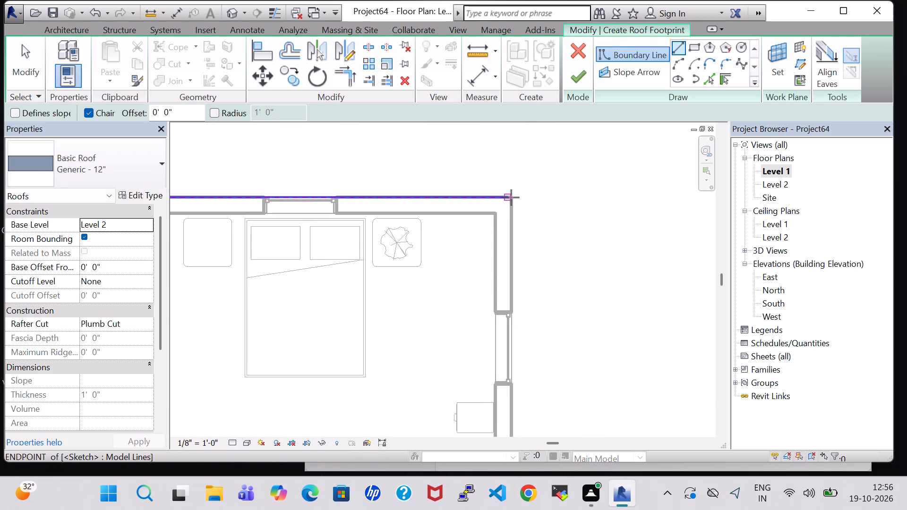
scroll(513, 197, "up", 7)
left_click(511, 197)
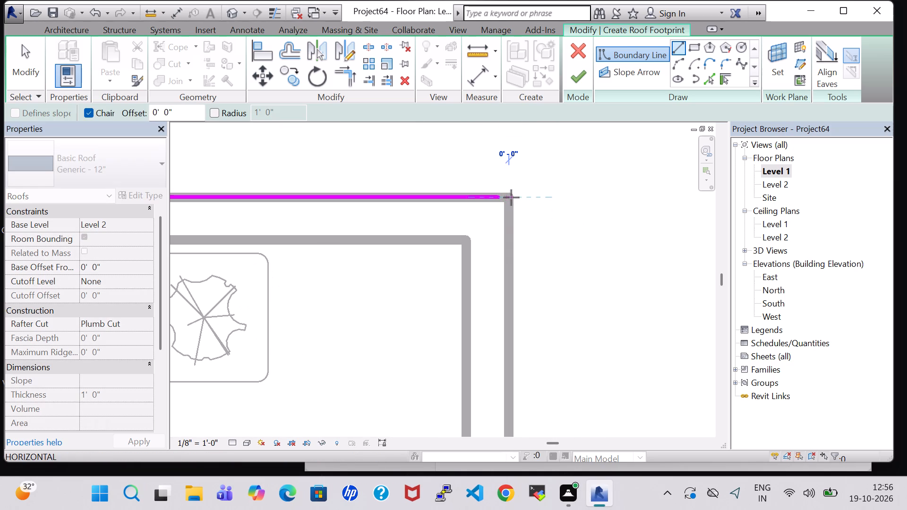
key("Escape")
key("Escape")
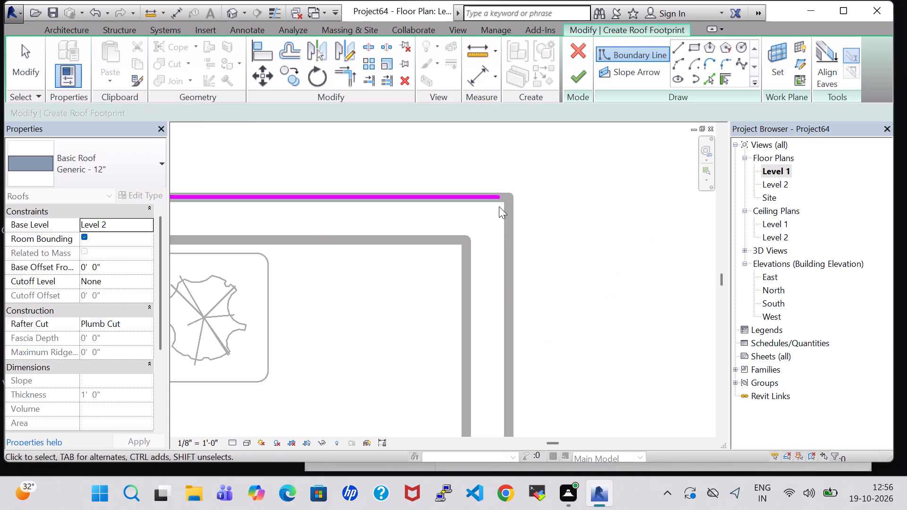
left_click(498, 198)
left_click_drag(498, 198, 508, 198)
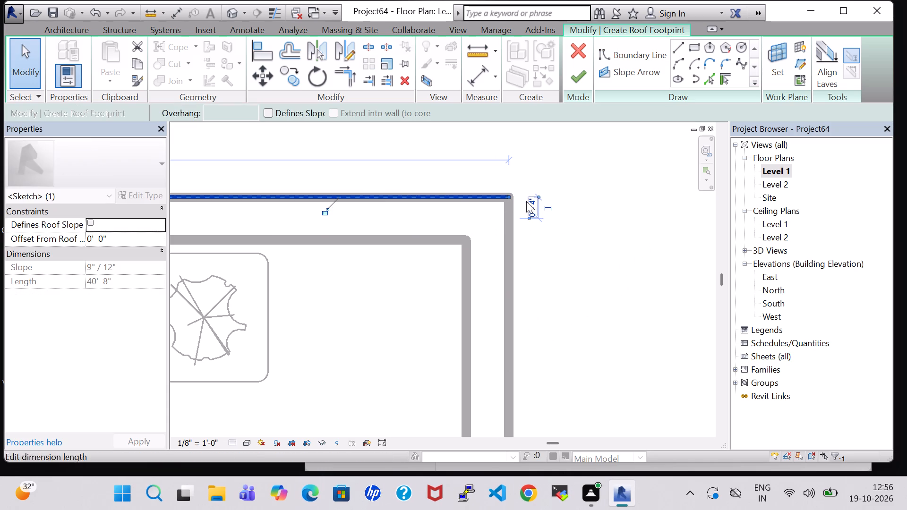
Draw the roof's side boundary line from that rear corner along the outer wall to the kitchen's outer corner at the car porch.
left_click(679, 48)
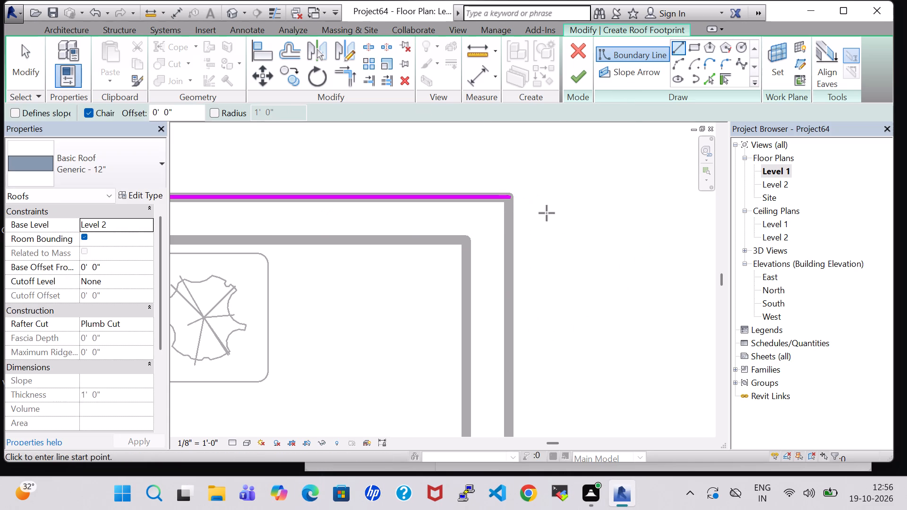
left_click(511, 195)
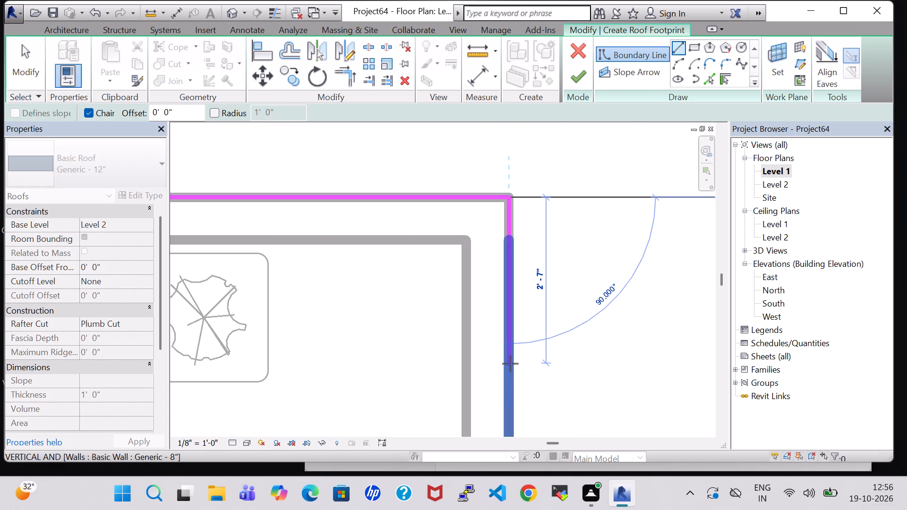
middle_click_drag(510, 364, 519, 168)
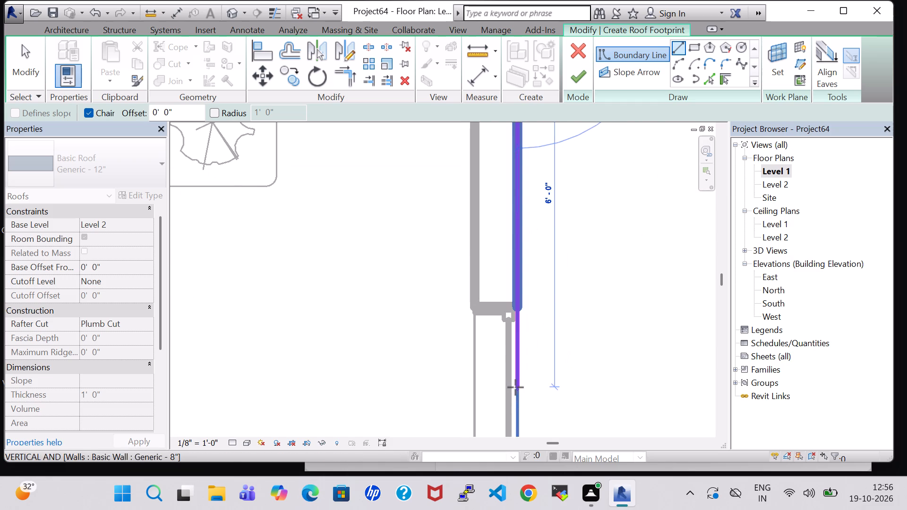
middle_click_drag(515, 387, 530, 134)
middle_click_drag(532, 321, 529, 111)
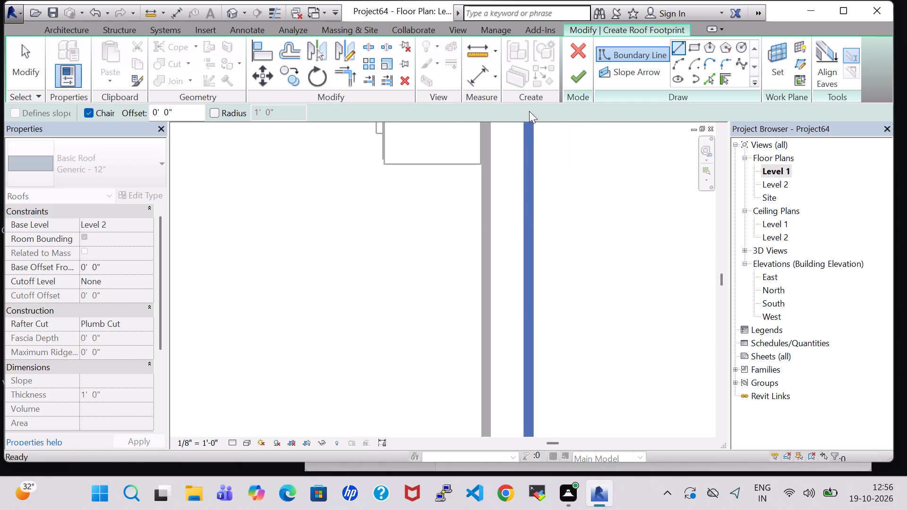
scroll(529, 111, "up", 1)
middle_click_drag(532, 318, 538, 116)
middle_click_drag(531, 352, 526, 77)
middle_click_drag(523, 327, 517, 117)
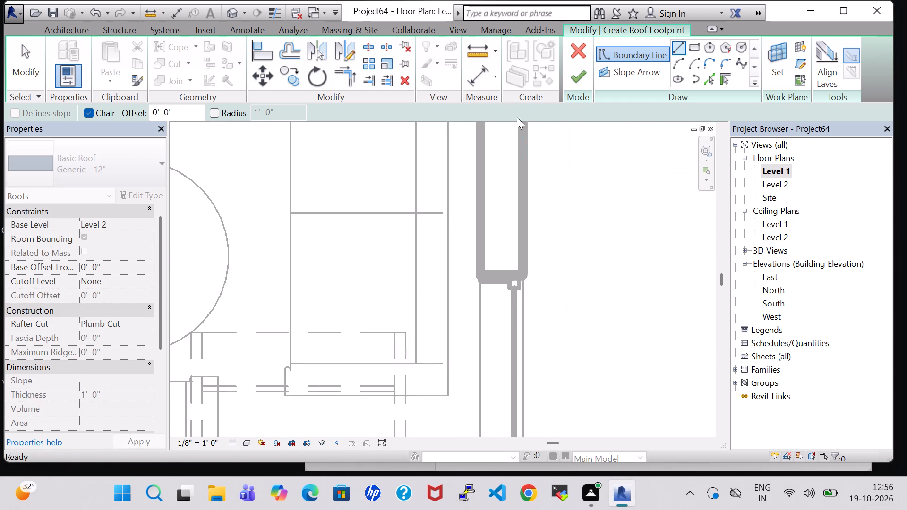
middle_click_drag(529, 356, 493, 71)
middle_click_drag(501, 326, 519, 60)
scroll(499, 320, "up", 1)
middle_click_drag(515, 357, 535, 81)
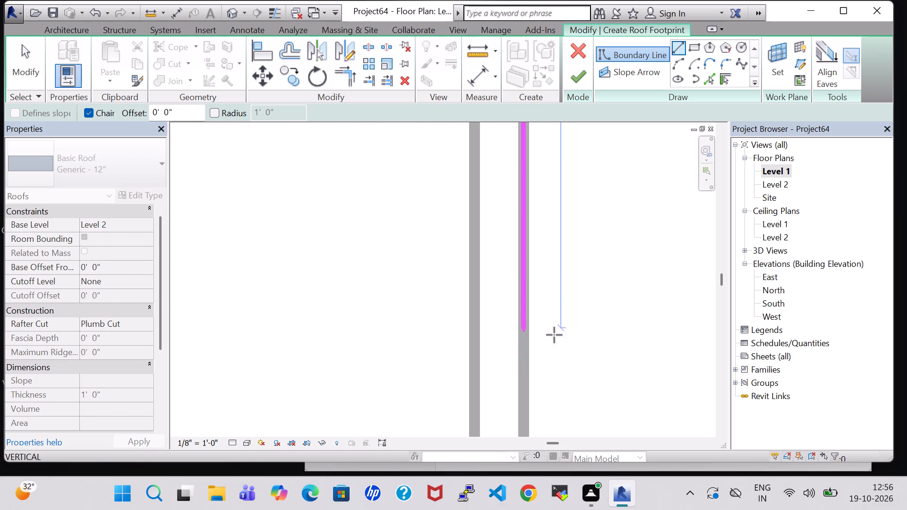
middle_click_drag(541, 379, 542, 107)
middle_click_drag(542, 370, 547, 94)
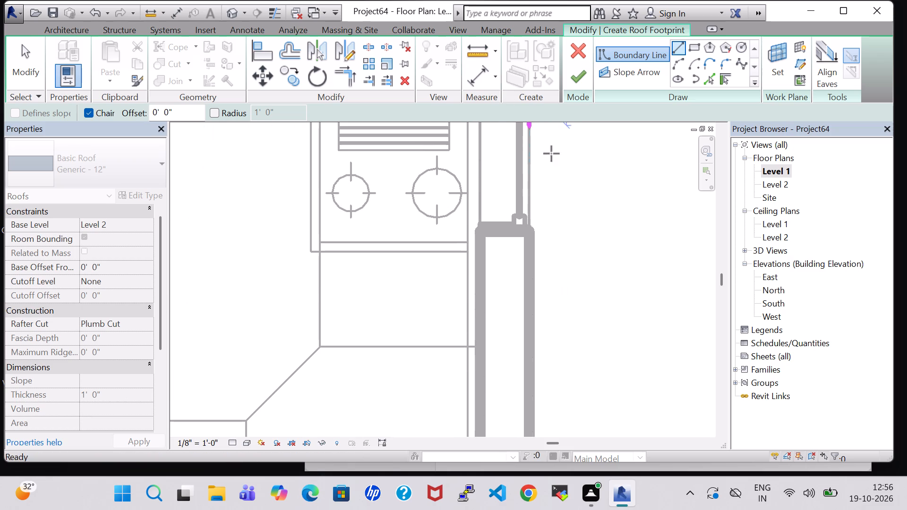
scroll(553, 318, "down", 7)
middle_click_drag(551, 316, 548, 157)
left_click(541, 272)
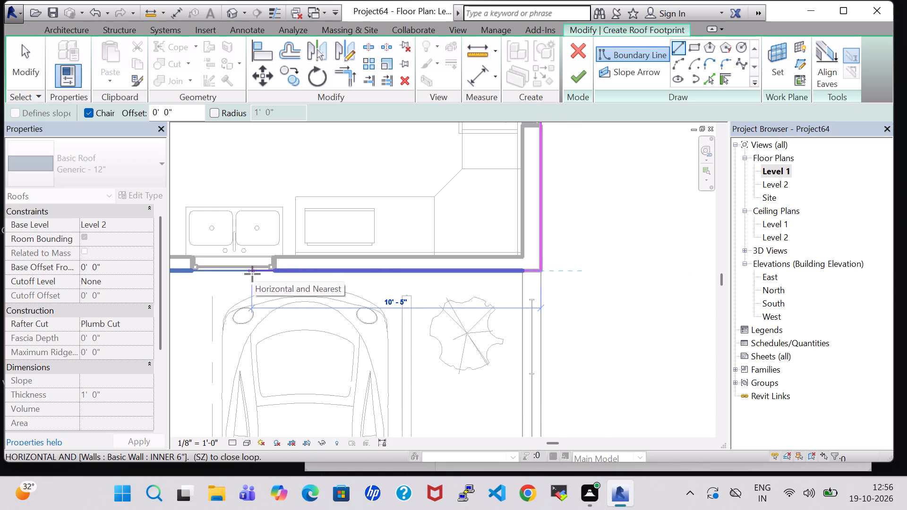
Continue the roof boundary 17' 5" along the kitchen's porch wall, back to the entrance wall, and 5' 8" across the double door.
middle_click_drag(252, 274, 658, 267)
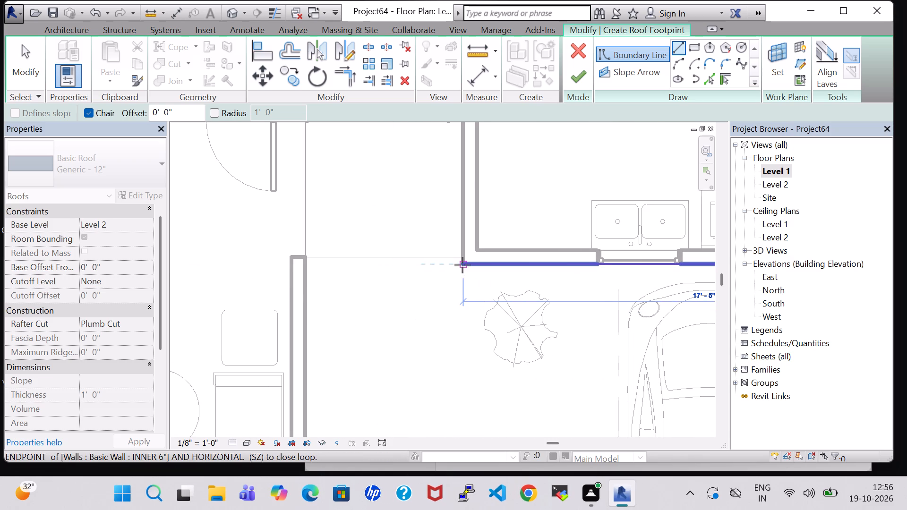
left_click(462, 265)
middle_click_drag(469, 176, 486, 330)
scroll(486, 330, "up", 1)
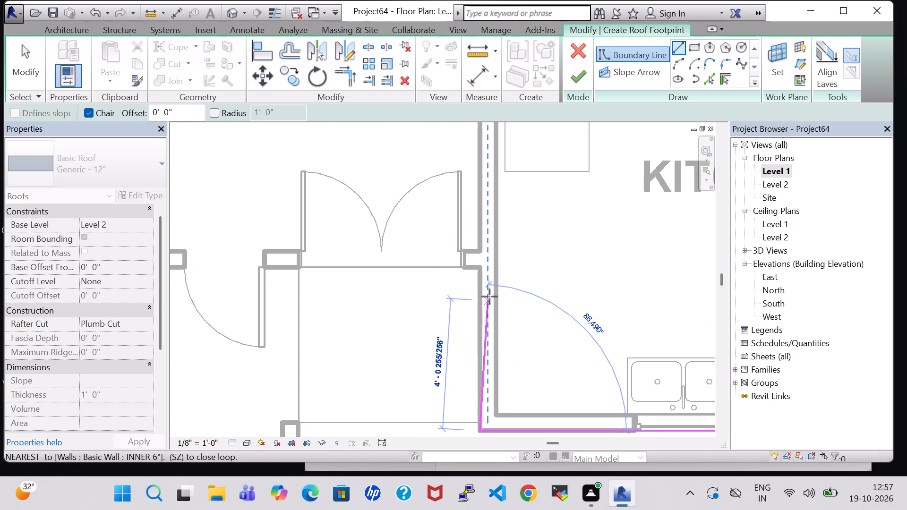
left_click(479, 269)
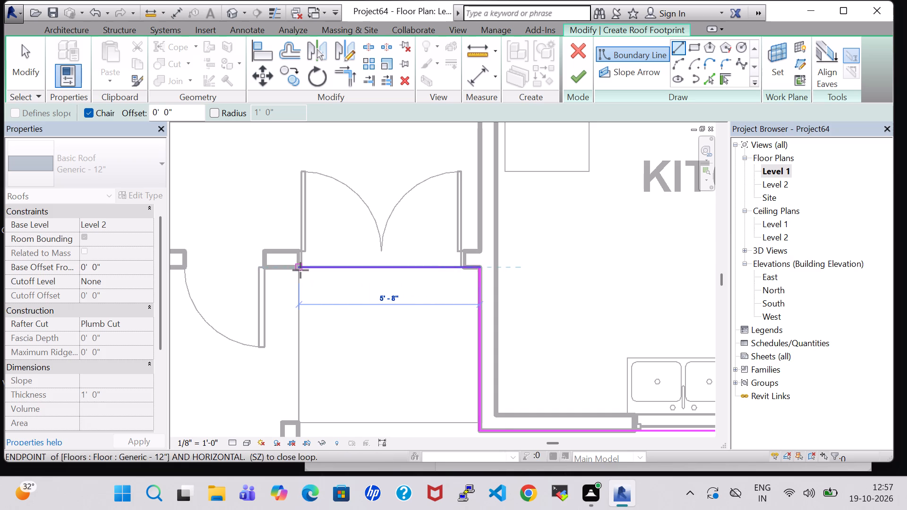
left_click(300, 270)
Continue the roof boundary along the sitting room's porch-side wall, 5' 10" along its window wall, and about 5' 7" along the toilet's door wall.
middle_click_drag(298, 392, 324, 172)
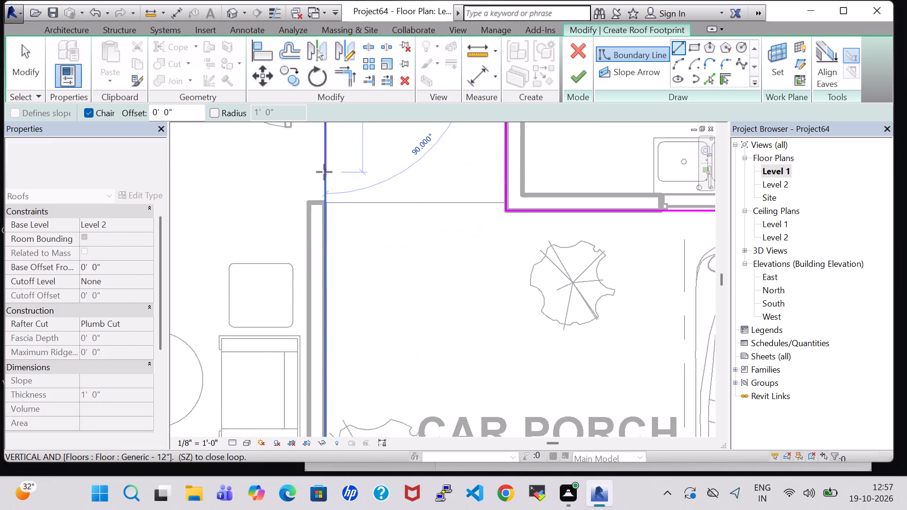
middle_click_drag(331, 326, 389, 139)
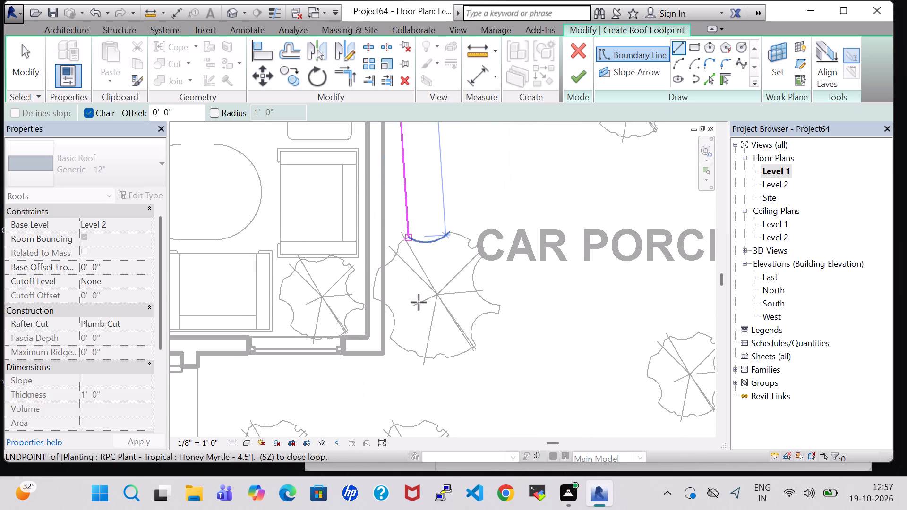
left_click(384, 356)
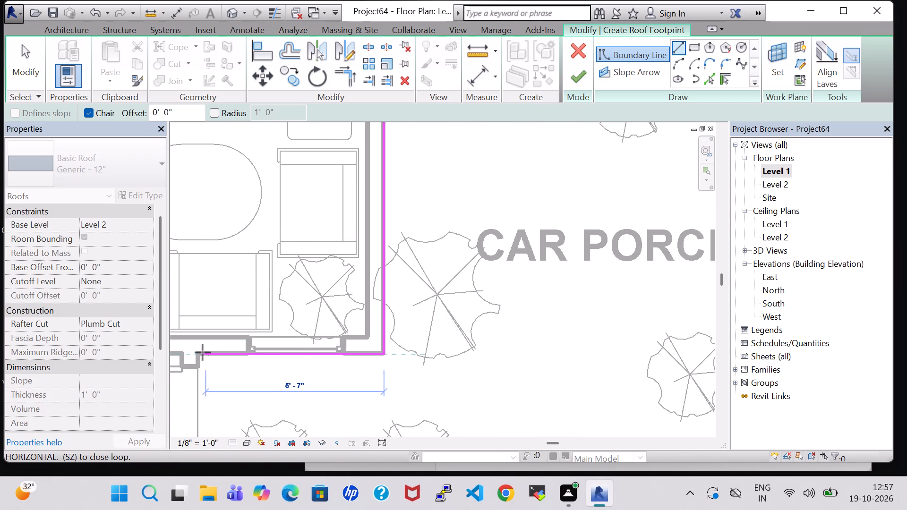
left_click(198, 352)
scroll(200, 355, "down", 2)
middle_click_drag(200, 355, 210, 330)
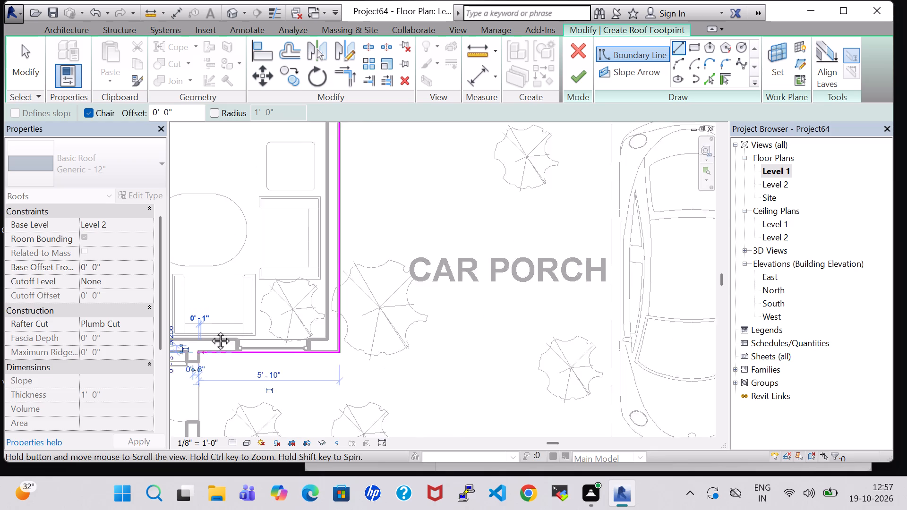
middle_click_drag(210, 330, 274, 196)
left_click(272, 332)
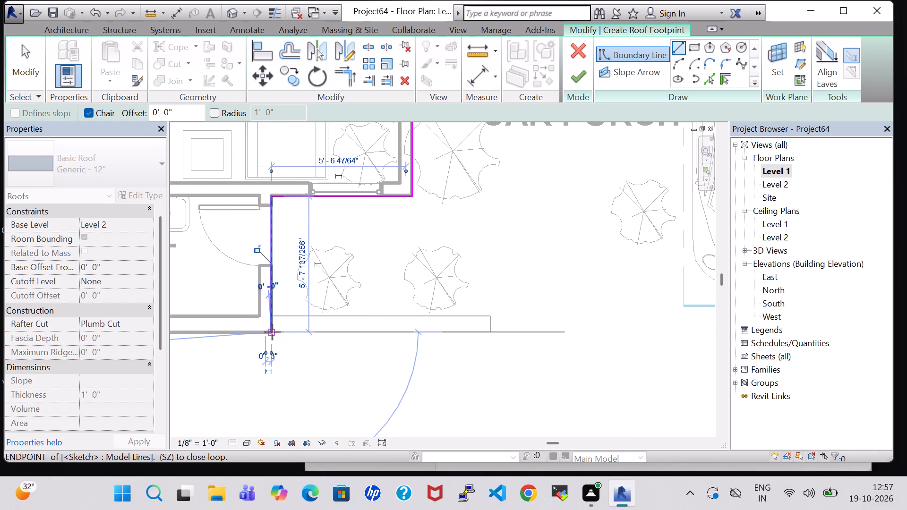
Continue the roof boundary 11' 9" along the toilet's front outer wall to the house's outer corner.
middle_click_drag(280, 330, 727, 314)
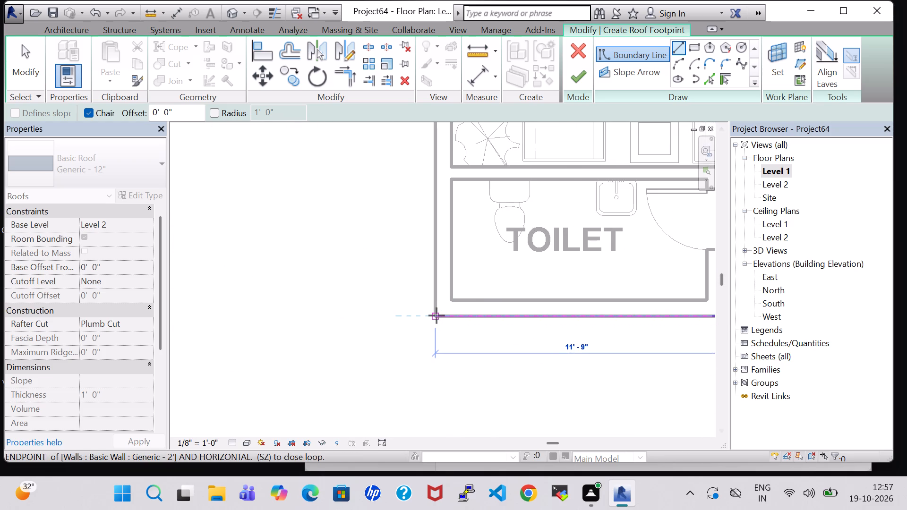
left_click(436, 315)
Close the roof boundary along the outer wall up to the A.BATH outer corner and finish the flat Generic - 12" footprint roof.
middle_click_drag(432, 176, 452, 390)
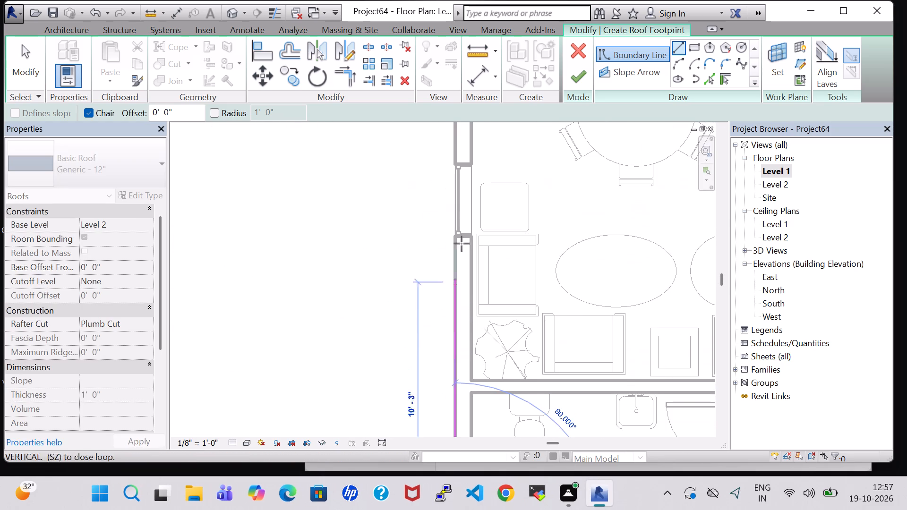
middle_click_drag(463, 180, 473, 450)
scroll(460, 402, "up", 1)
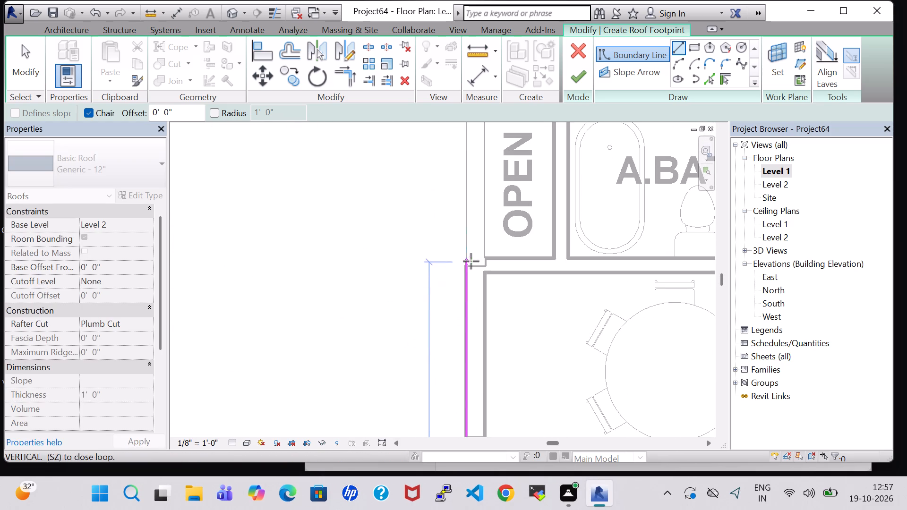
middle_click_drag(471, 261, 471, 494)
middle_click_drag(469, 285, 465, 436)
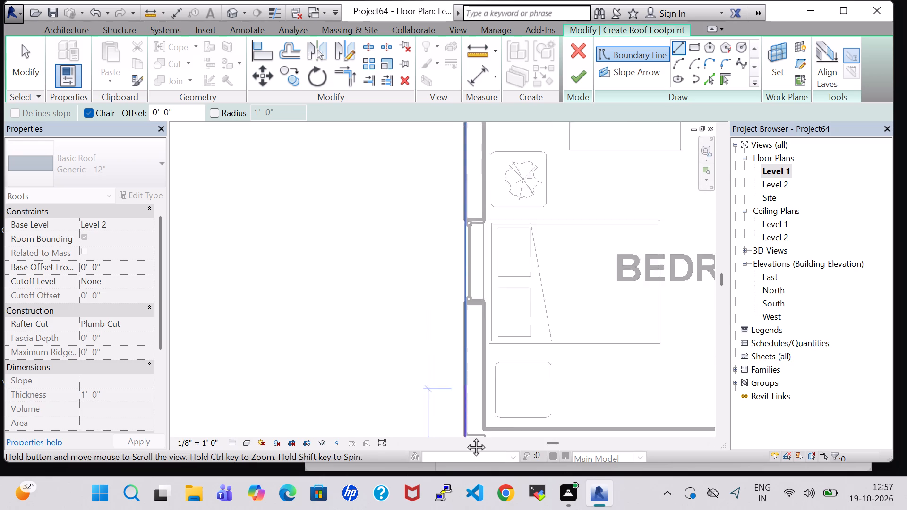
middle_click_drag(465, 436, 464, 438)
scroll(464, 438, "up", 1)
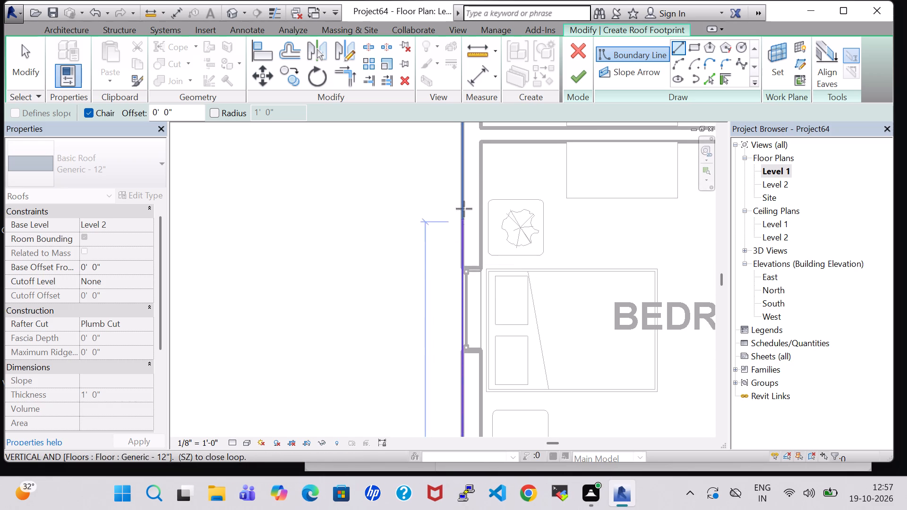
middle_click_drag(465, 165, 463, 408)
middle_click_drag(472, 210, 472, 418)
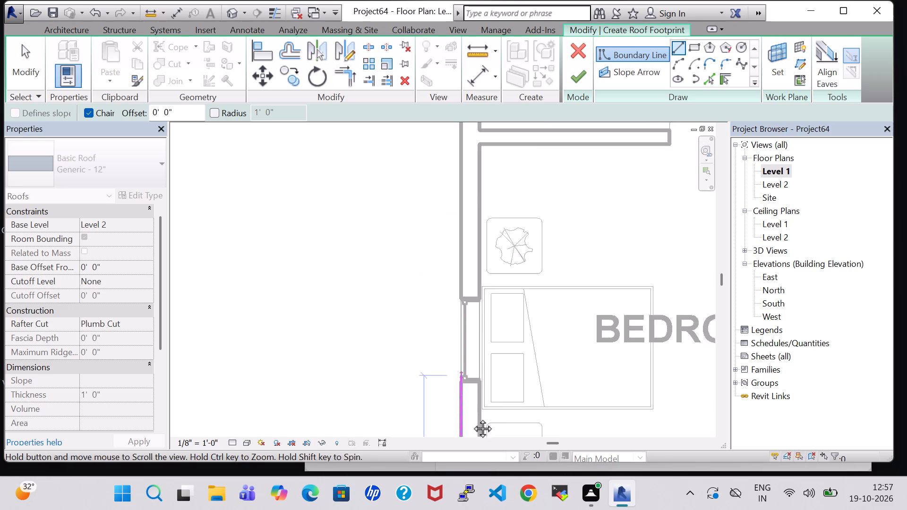
middle_click_drag(472, 418, 471, 466)
scroll(471, 466, "up", 1)
middle_click_drag(474, 210, 489, 478)
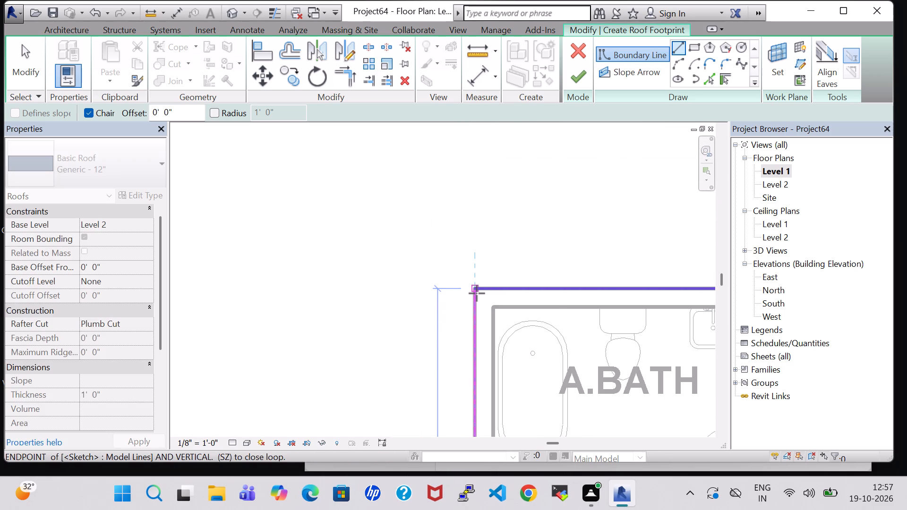
left_click(476, 291)
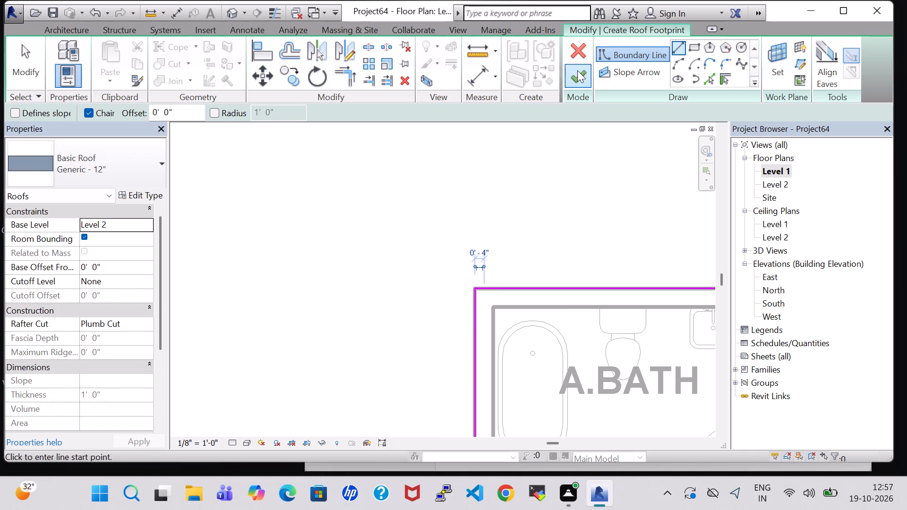
left_click(578, 72)
left_click(496, 248)
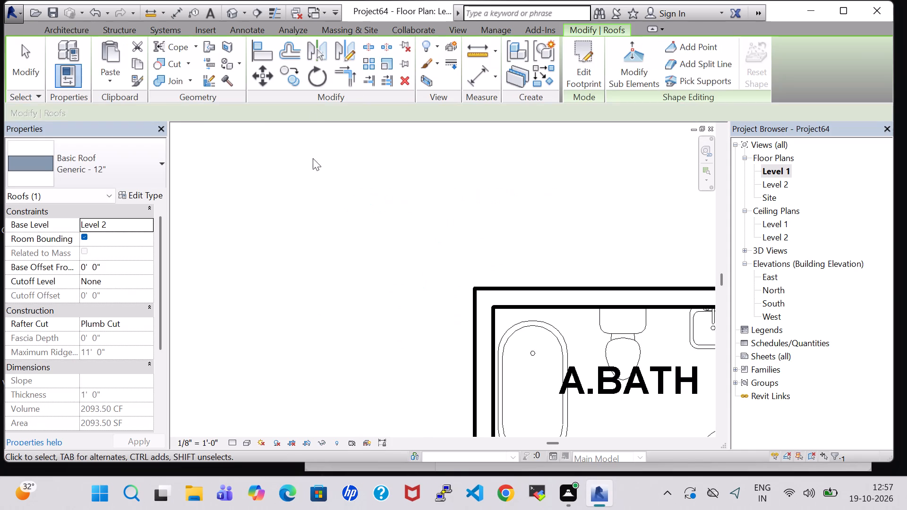
In the 3D view, set the Generic - 12" roof's structure layer material to Brick, Soldier Course.
left_click(235, 7)
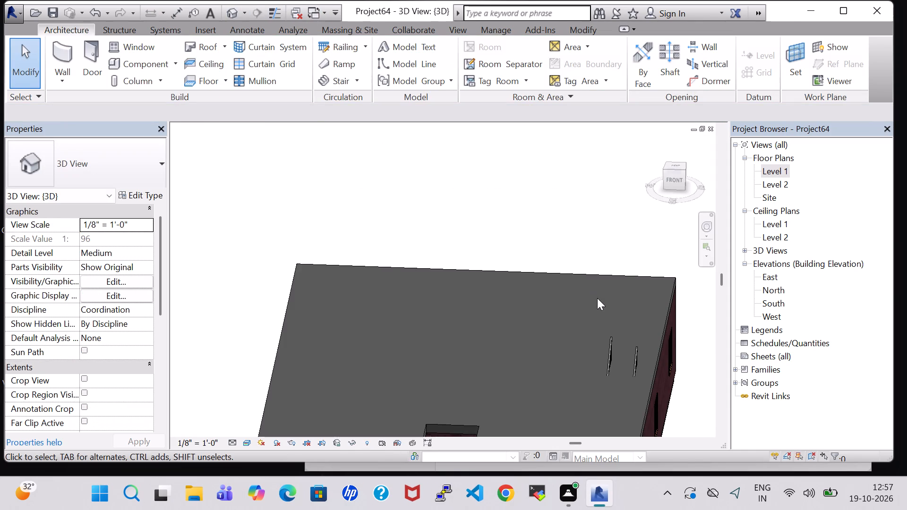
scroll(597, 298, "down", 2)
middle_click_drag(671, 370, 669, 306, "shift")
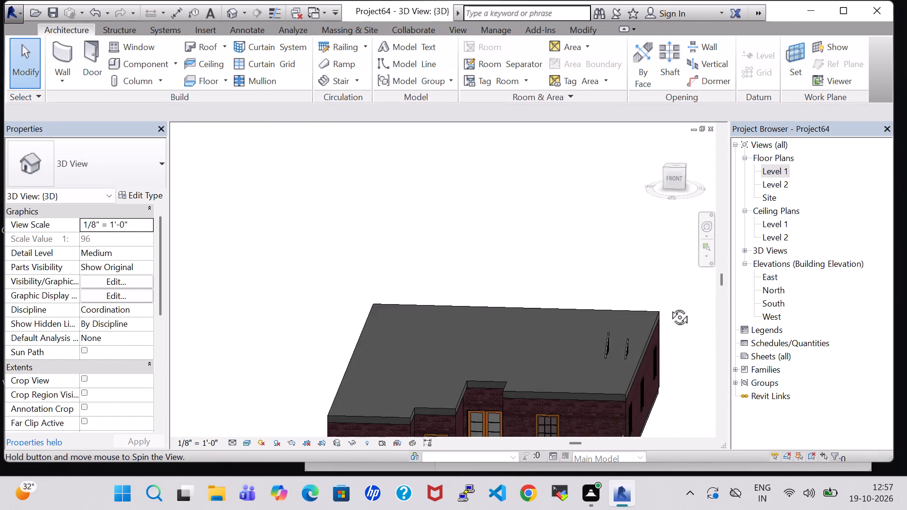
middle_click_drag(669, 306, 694, 308, "shift")
left_click(540, 366)
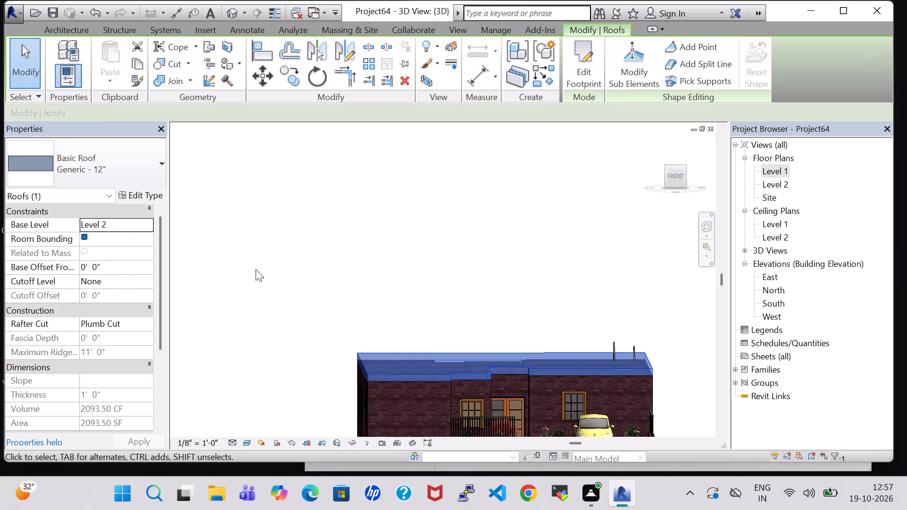
left_click(127, 191)
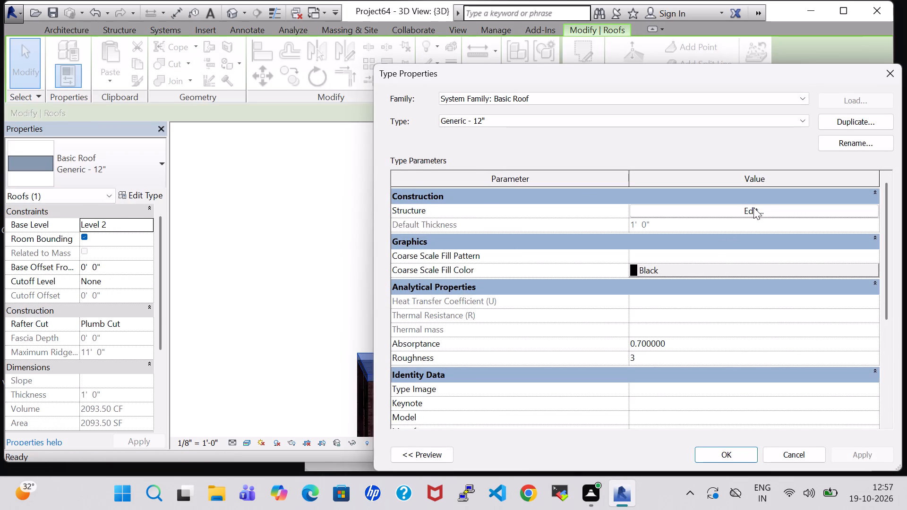
left_click(753, 207)
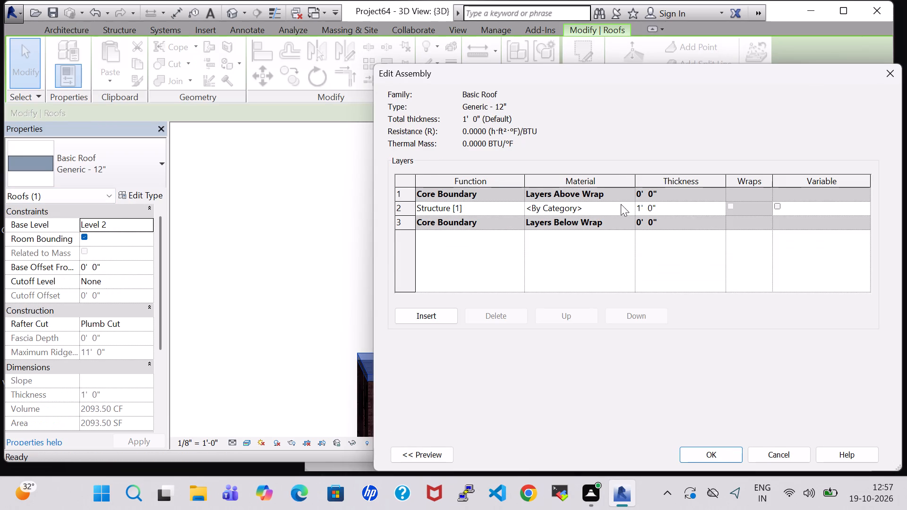
left_click(633, 203)
left_click(190, 267)
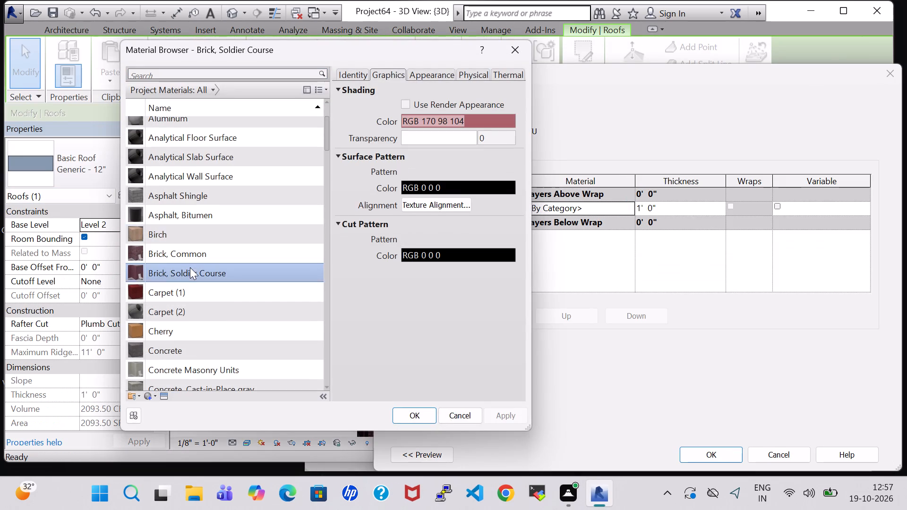
left_click(428, 413)
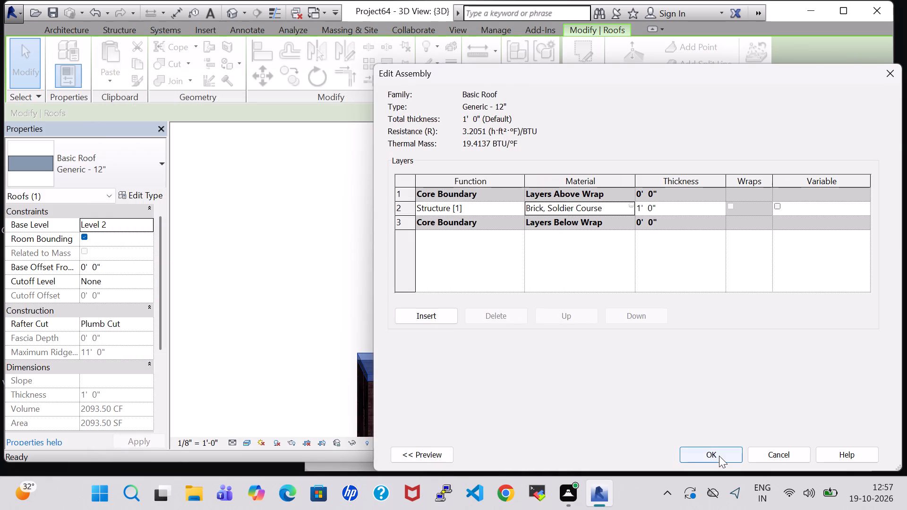
left_click(719, 456)
left_click(718, 450)
left_click(700, 391)
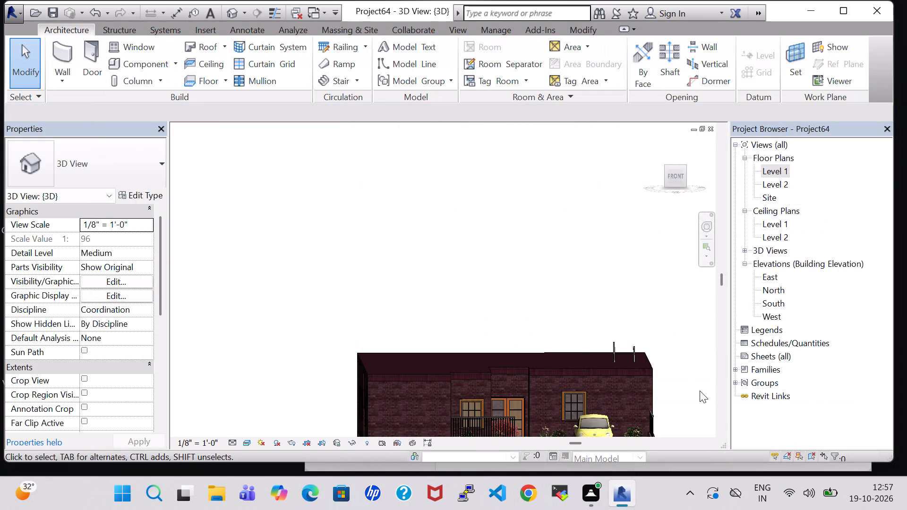
Examine the brick roof, the front facade and the car porch of the house in 3D from several angles.
middle_click_drag(699, 390, 694, 357)
scroll(694, 357, "up", 2)
middle_click_drag(638, 283, 658, 330, "shift")
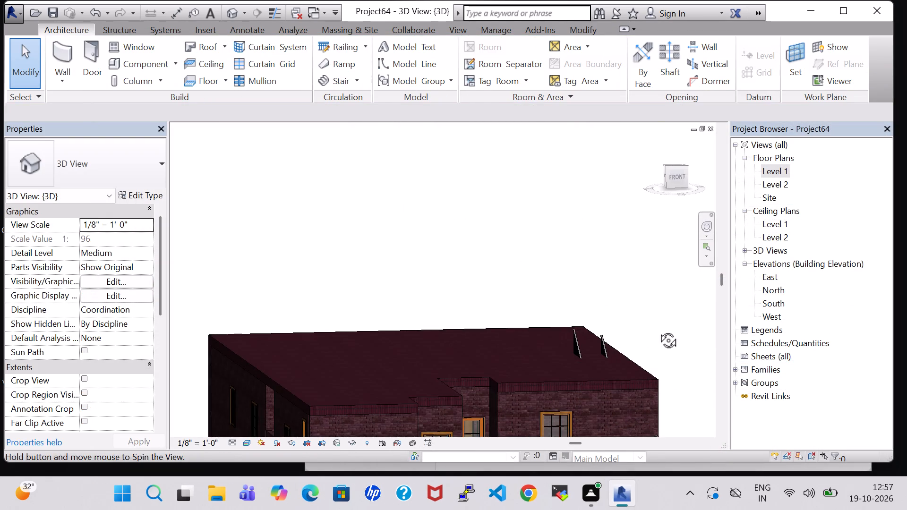
middle_click_drag(651, 330, 590, 222)
scroll(651, 330, "up", 1)
scroll(611, 268, "down", 1)
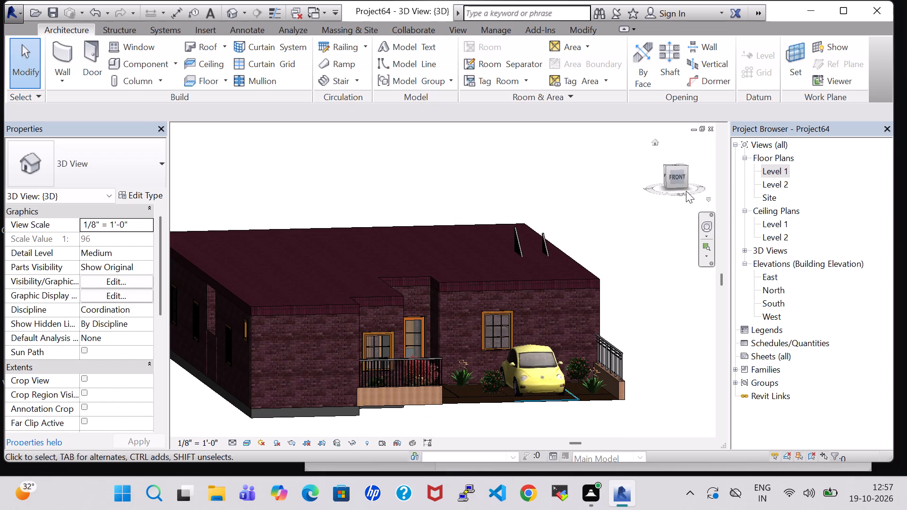
left_click(677, 178)
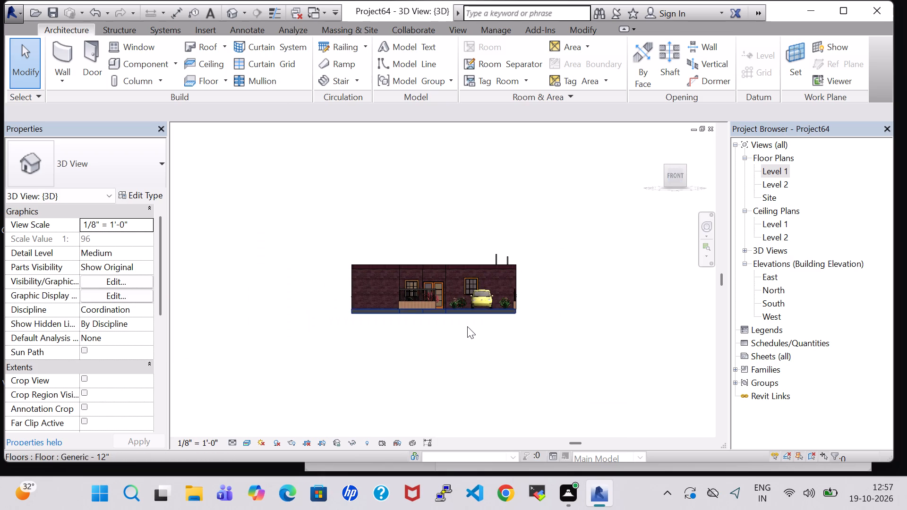
scroll(467, 326, "up", 7)
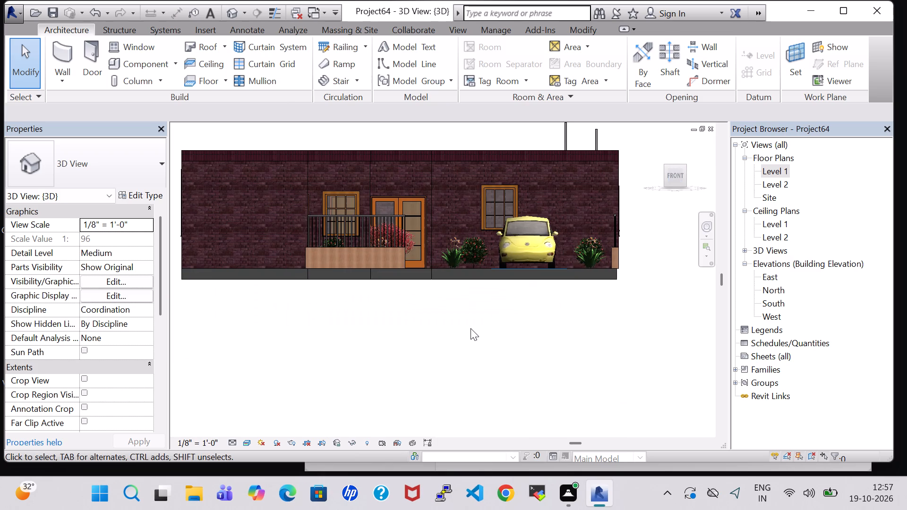
middle_click_drag(492, 309, 506, 368)
scroll(492, 309, "up", 1)
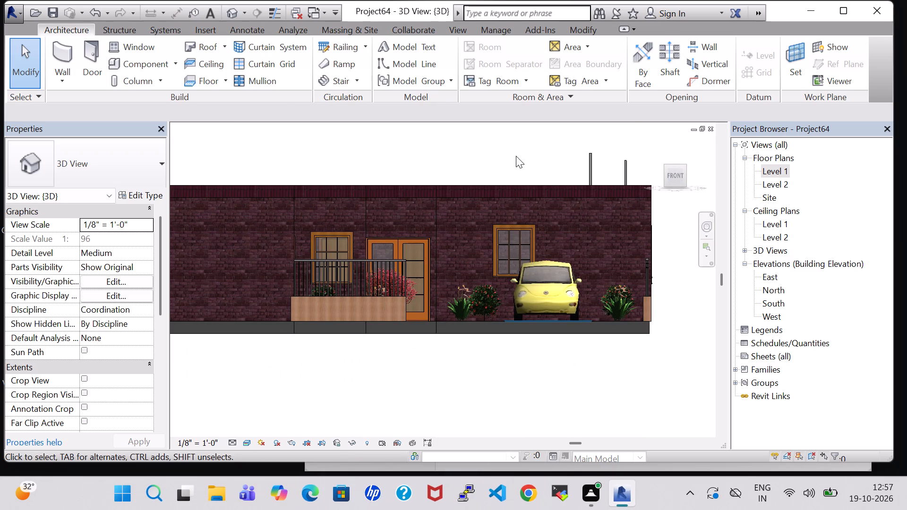
middle_click_drag(516, 156, 523, 228, "shift")
middle_click_drag(499, 280, 485, 202)
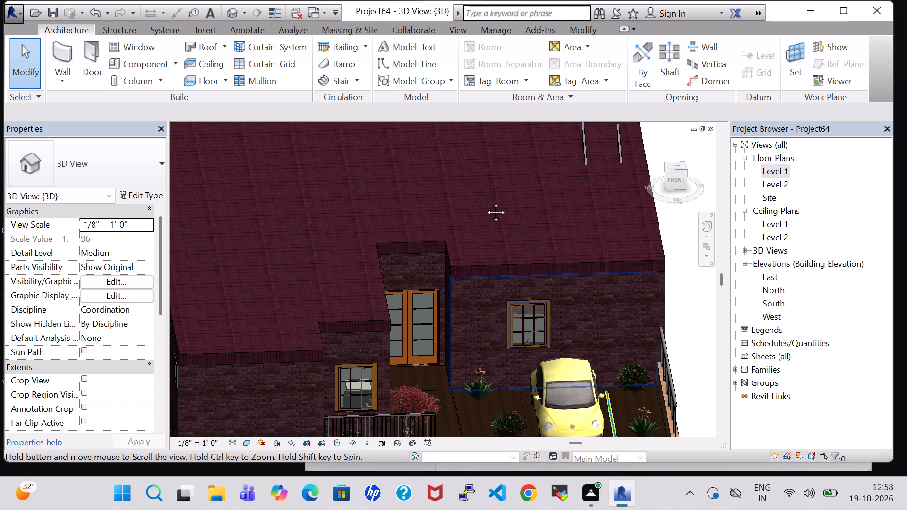
middle_click_drag(485, 202, 485, 197)
middle_click_drag(470, 256, 464, 256, "shift")
middle_click_drag(466, 256, 454, 259, "shift")
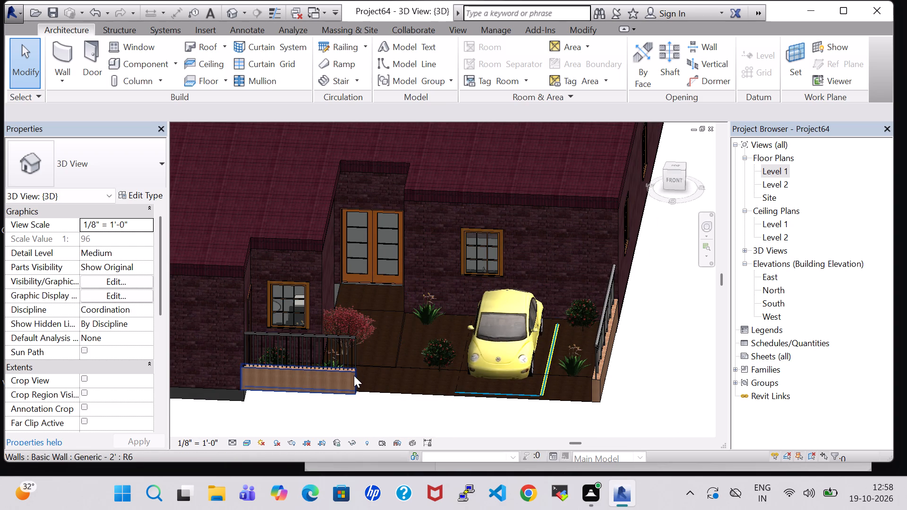
On the Level 1 plan, shorten the low porch wall beside the toilet to the railing's endpoint, about 8' 8 3/8" long.
left_click(354, 375)
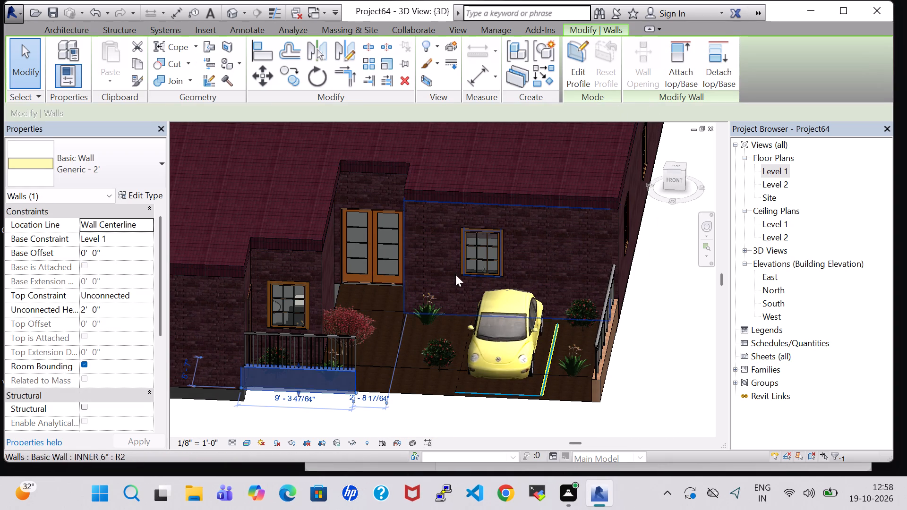
left_click(412, 407)
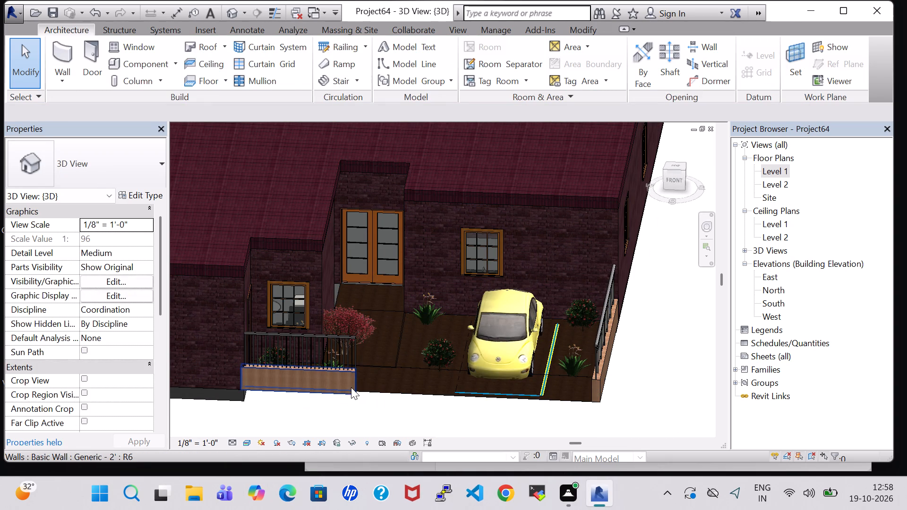
left_click(351, 387)
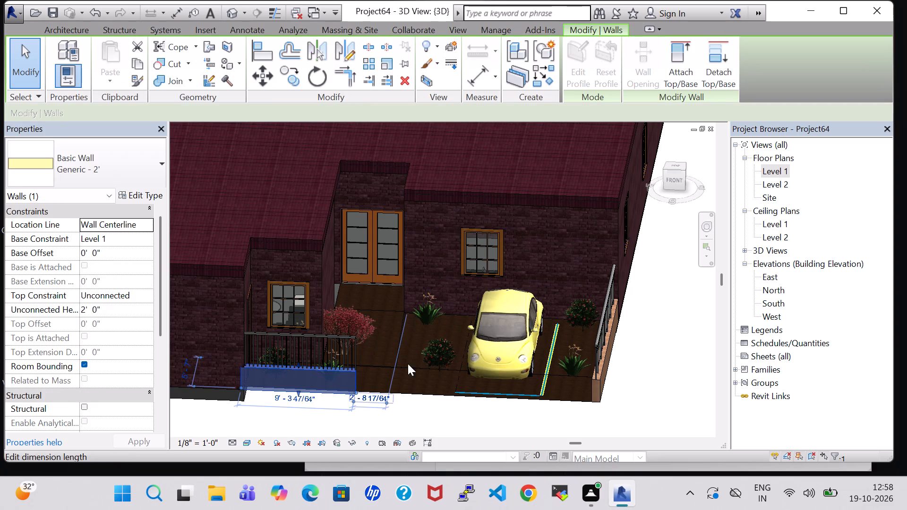
double_click(781, 170)
scroll(677, 265, "down", 2)
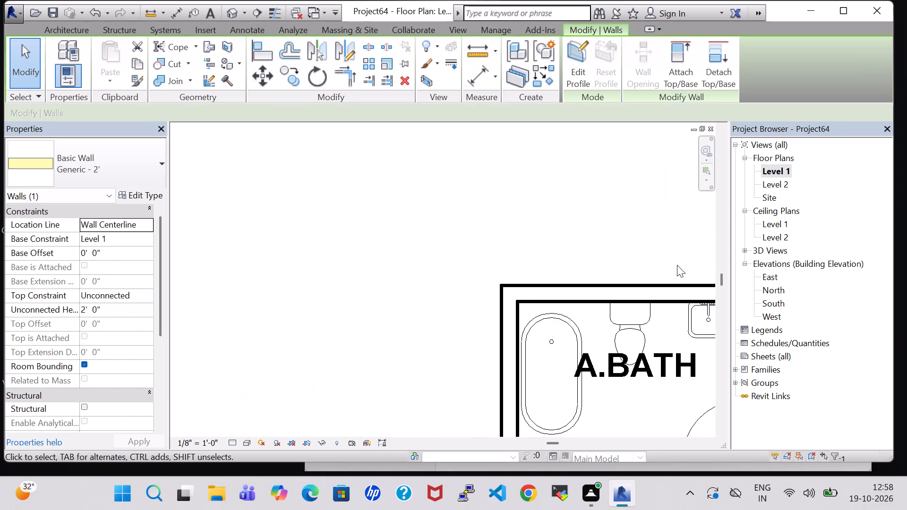
scroll(677, 265, "down", 2)
middle_click_drag(669, 273, 556, 165)
scroll(558, 178, "down", 5)
middle_click_drag(590, 260, 571, 226)
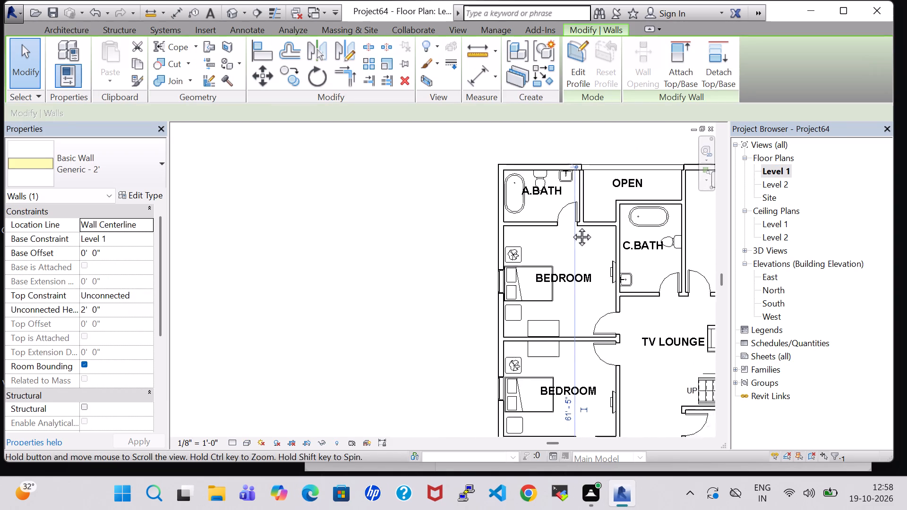
middle_click_drag(571, 226, 494, 156)
middle_click_drag(590, 281, 591, 180)
middle_click_drag(604, 289, 562, 145)
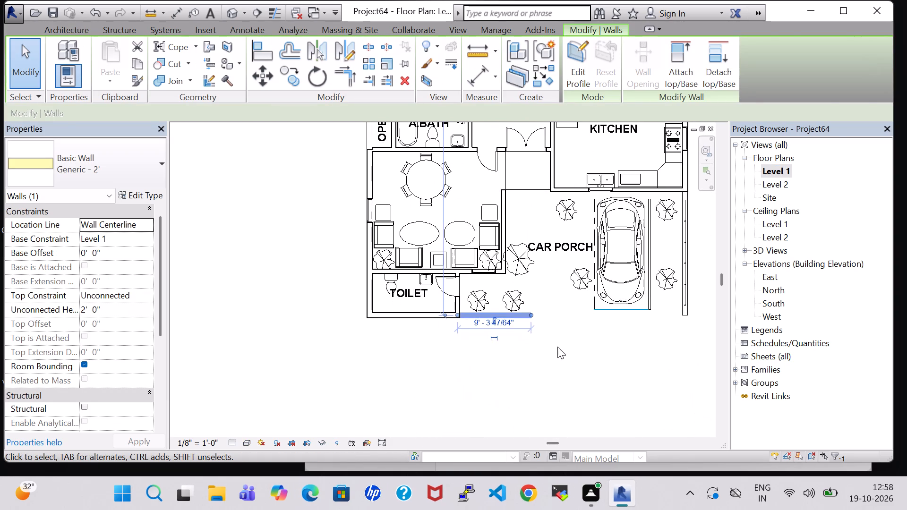
left_click(574, 397)
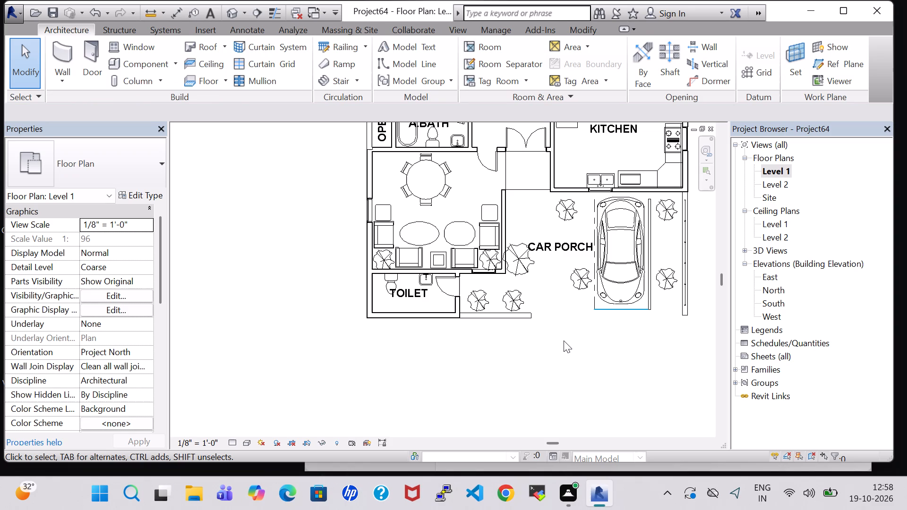
scroll(546, 319, "up", 5)
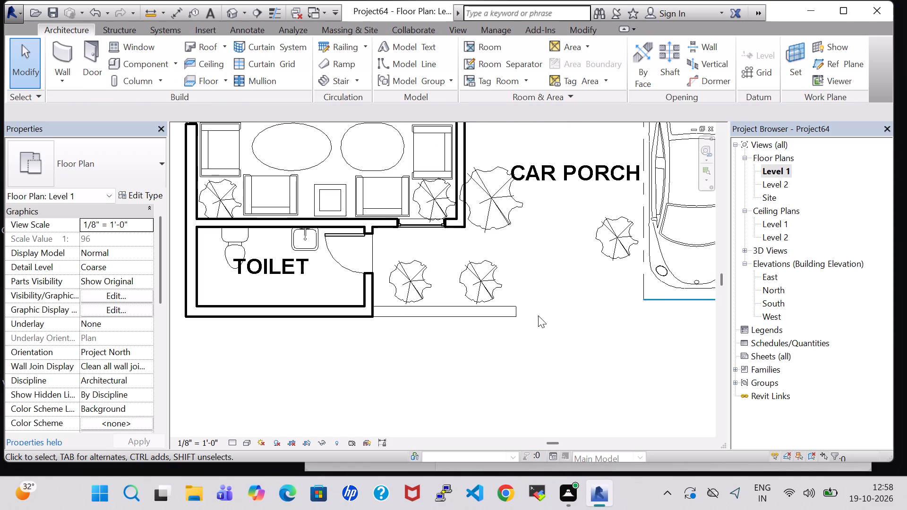
scroll(521, 317, "up", 6)
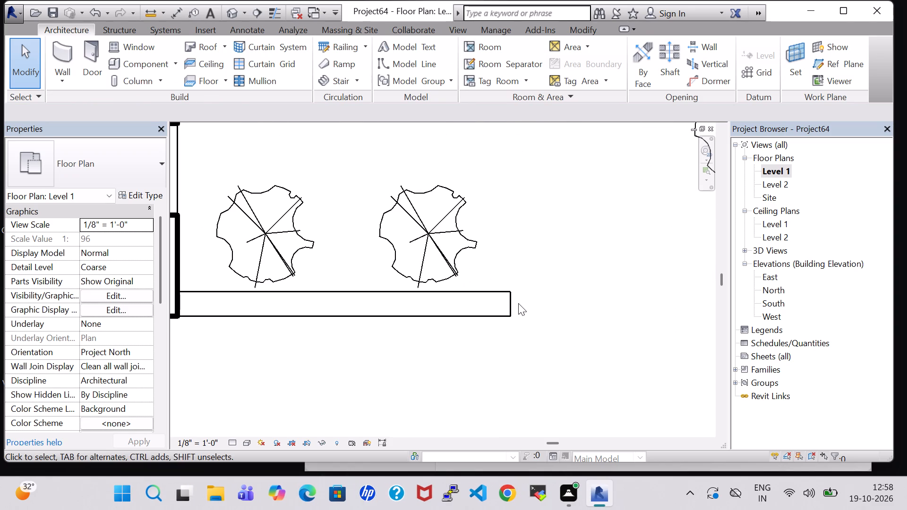
left_click(507, 292)
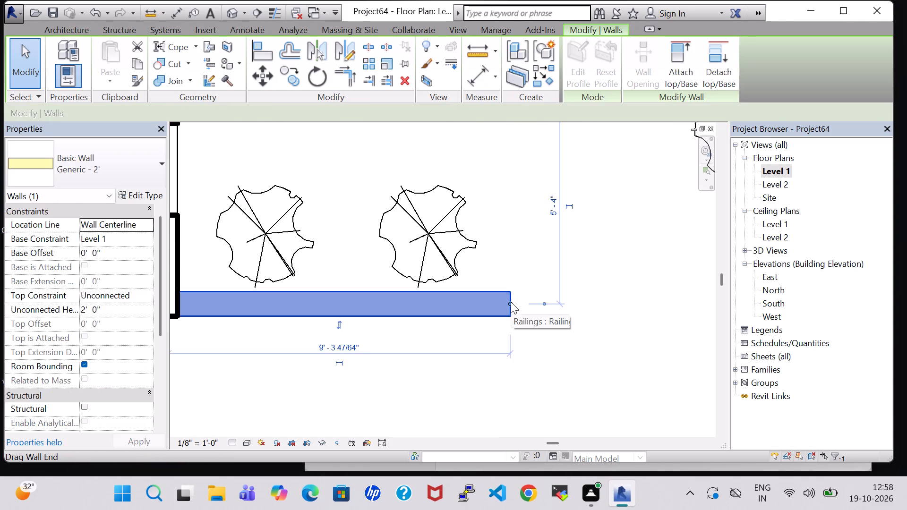
left_click_drag(511, 302, 481, 302)
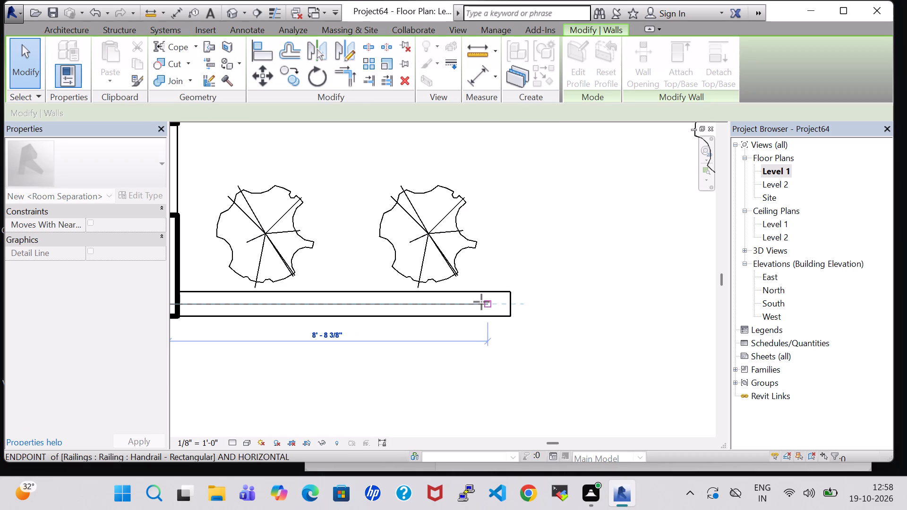
Shorten the low porch wall beside the toilet a little more, ending it level with the outer plant's edge.
left_click_drag(481, 302, 477, 302)
left_click(511, 323)
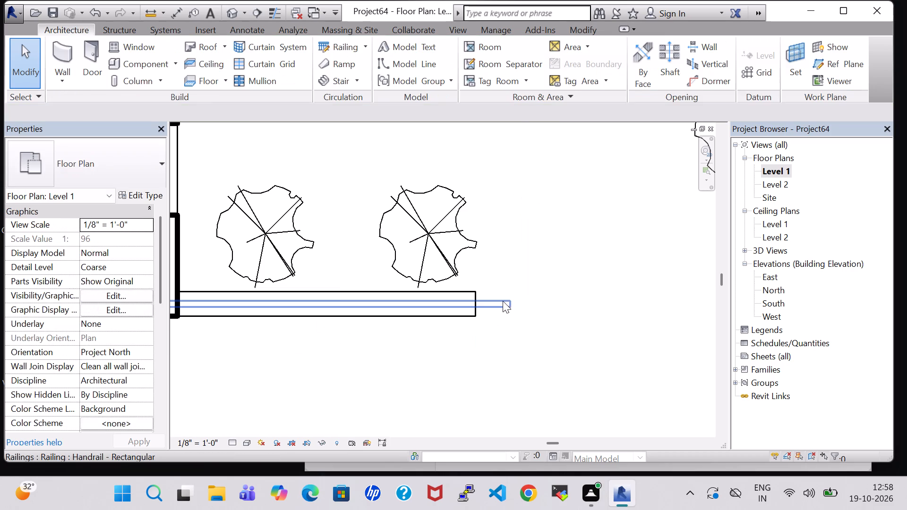
Edit the path of the railing on the low porch wall, moving its outer end to the wall's shortened end.
left_click(503, 301)
left_click(571, 76)
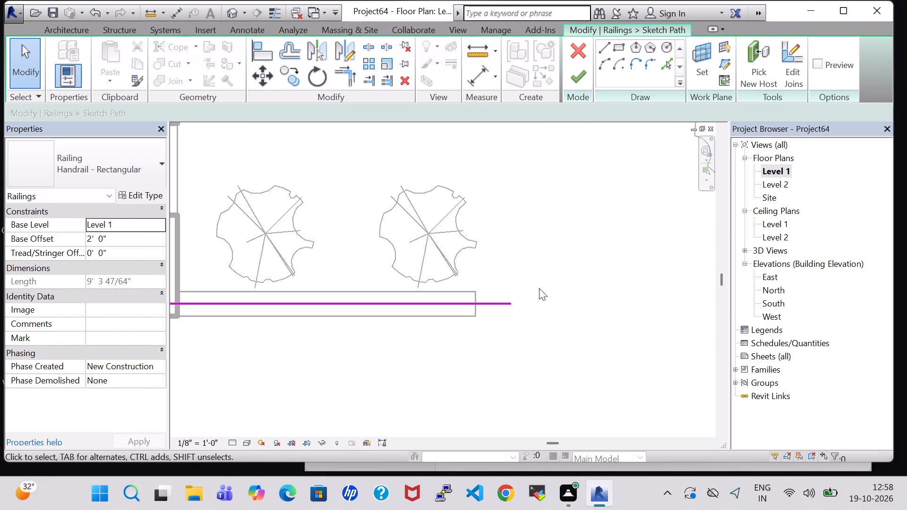
left_click_drag(510, 302, 473, 301)
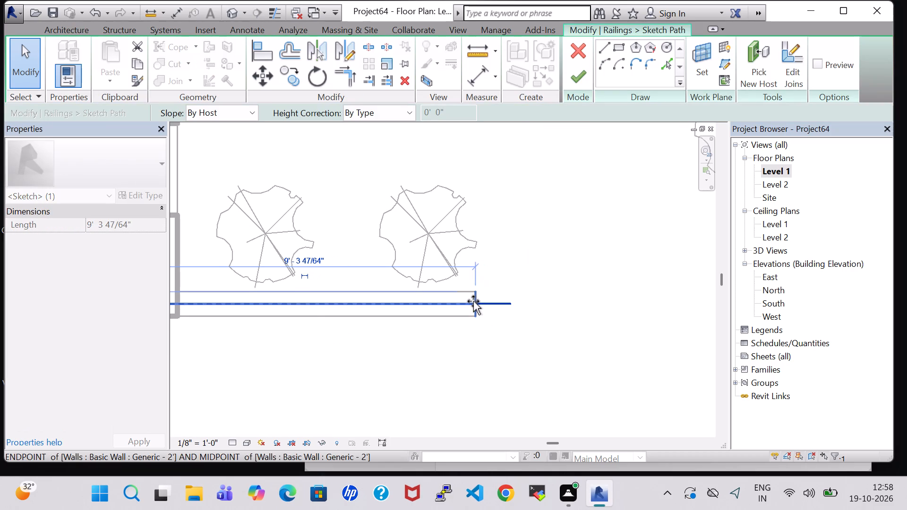
left_click_drag(473, 301, 472, 301)
left_click(584, 83)
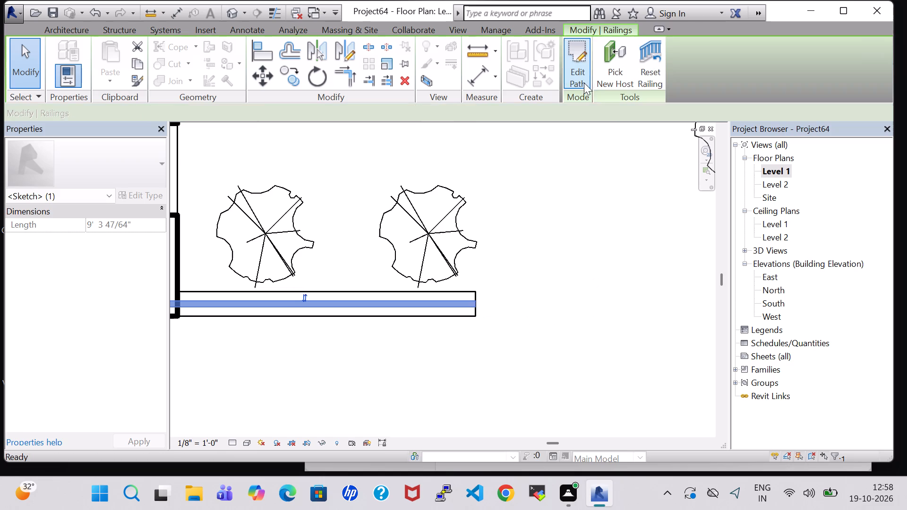
Reopen the porch railing's path and shift it so its inner end sits at the toilet's outer wall face.
scroll(606, 239, "down", 3)
middle_click_drag(592, 242, 335, 325)
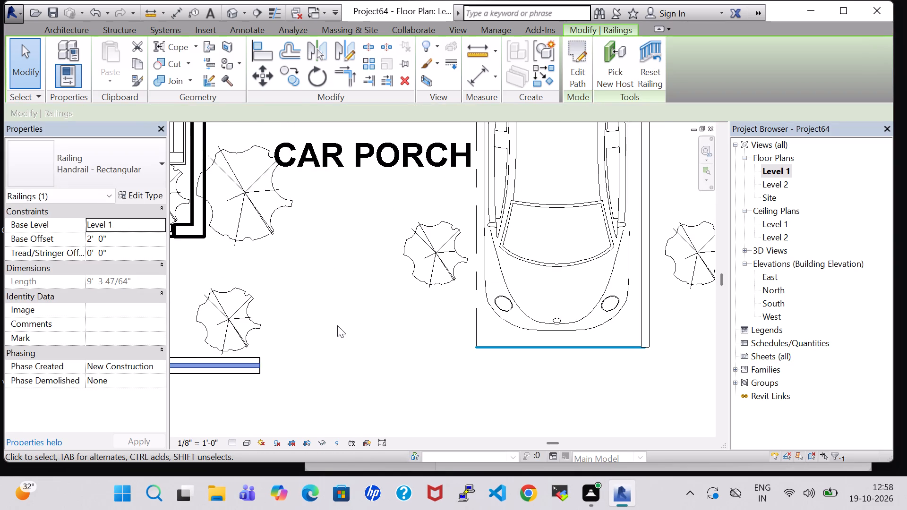
middle_click_drag(315, 324, 677, 288)
scroll(678, 288, "up", 1)
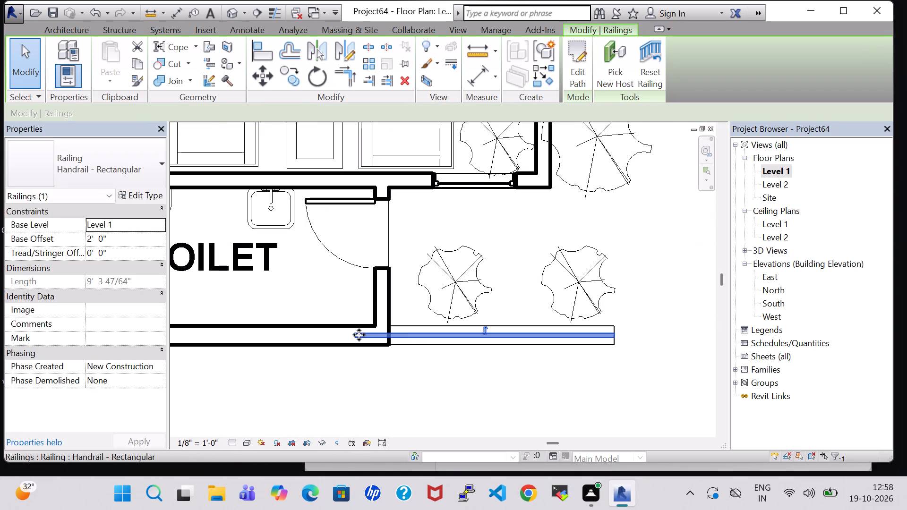
left_click(573, 66)
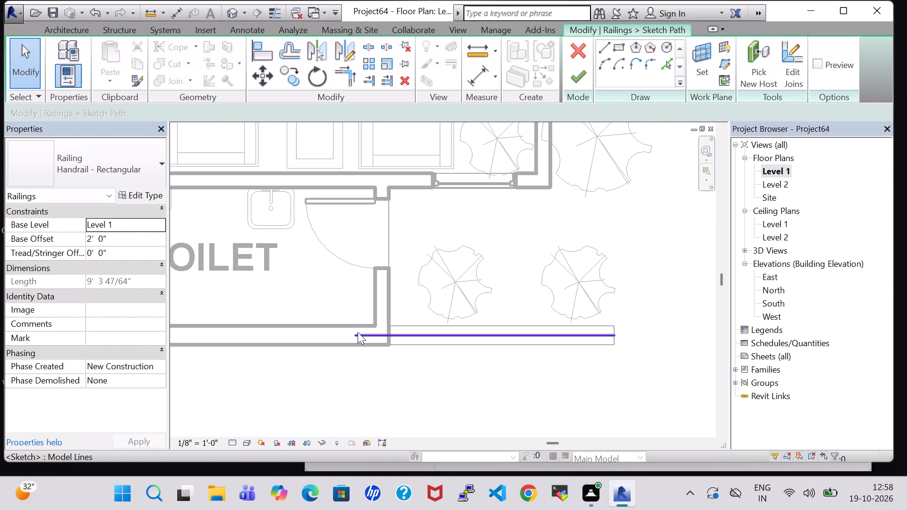
scroll(348, 331, "up", 4)
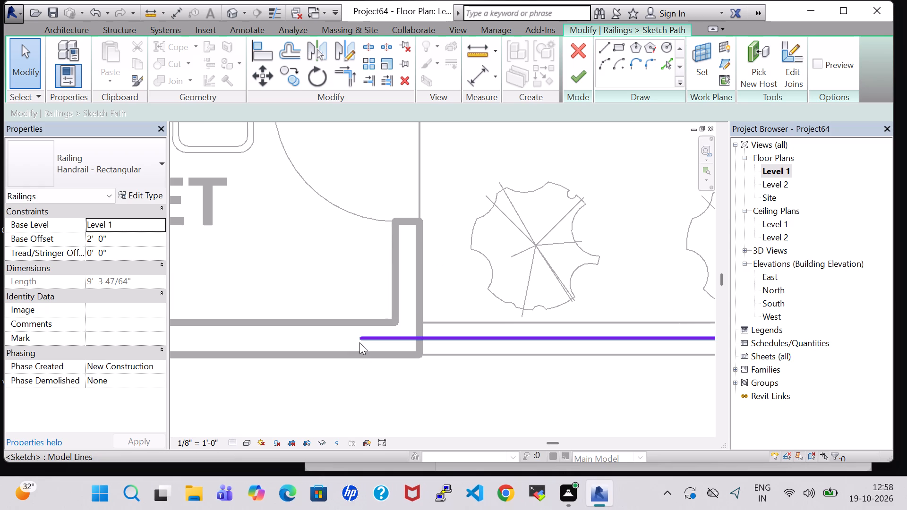
left_click_drag(360, 341, 434, 341)
scroll(494, 345, "down", 4)
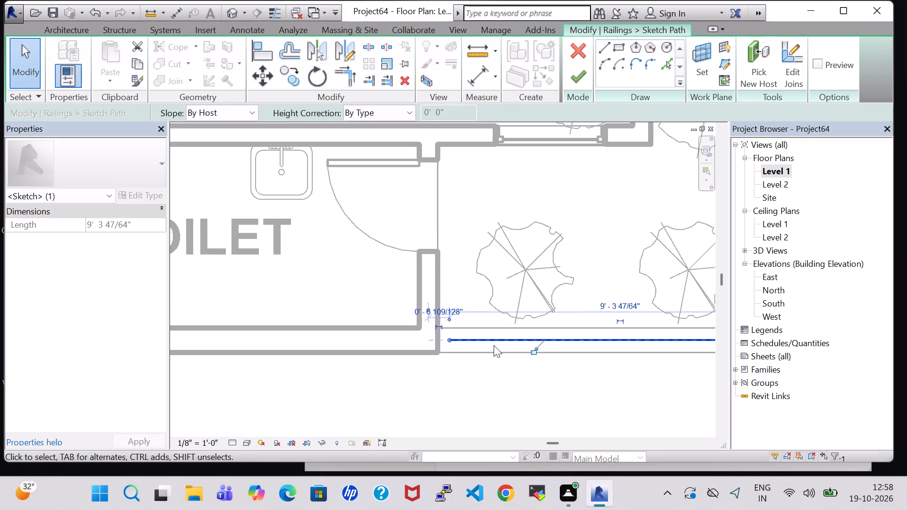
scroll(494, 345, "down", 2)
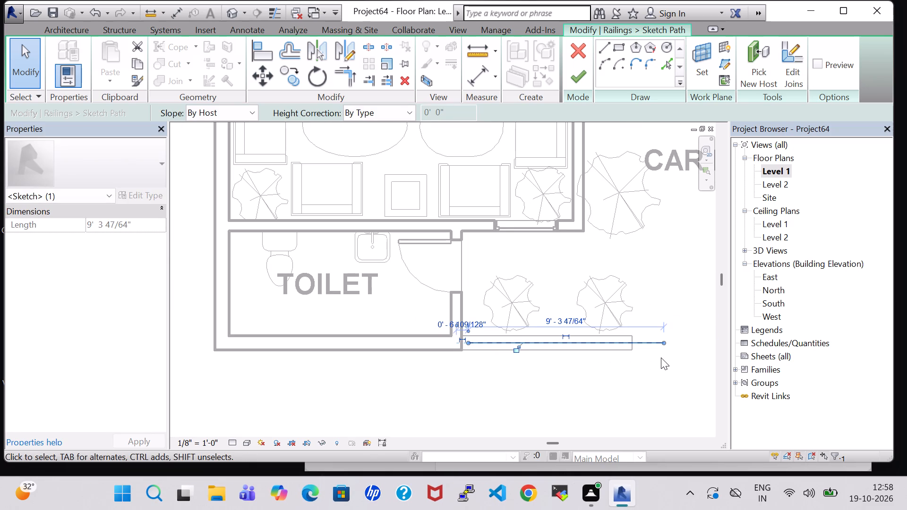
key("Left")
key("Left")
key("Left")
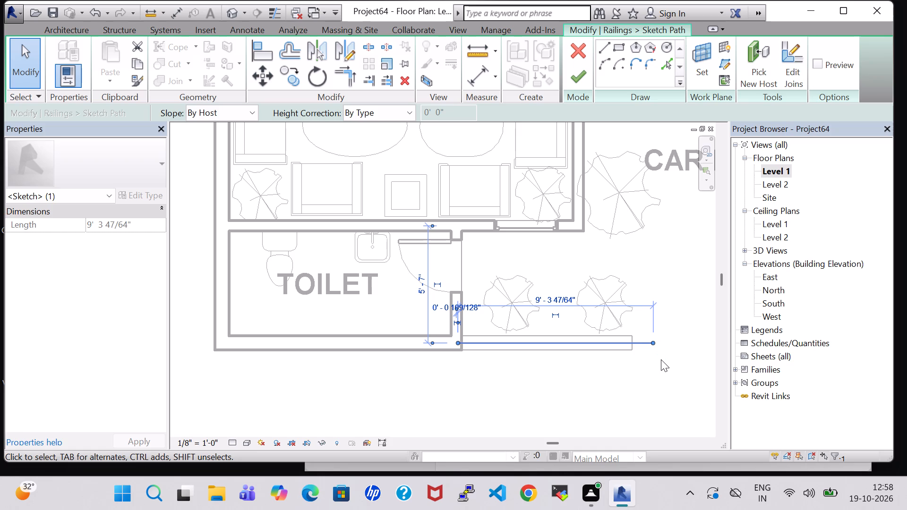
key("Right")
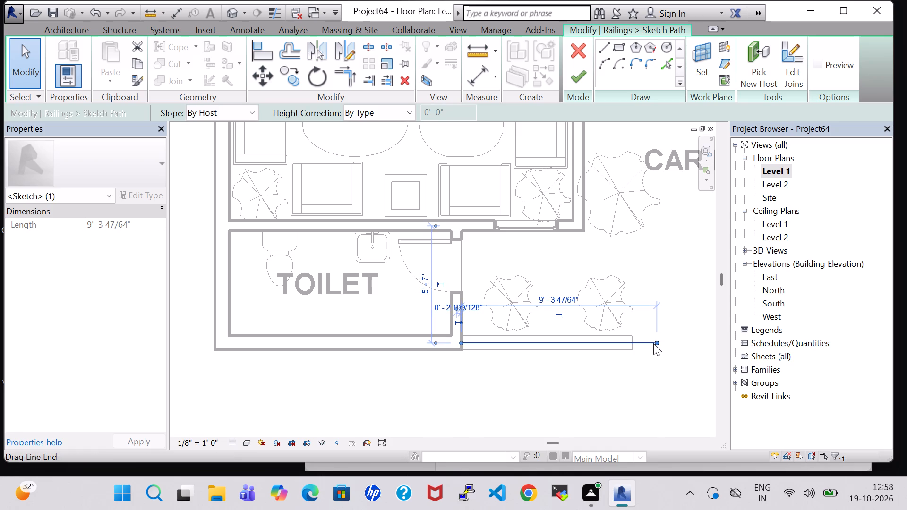
Shorten the railing path to the low wall's outer endpoint, making it 8' 1 67/128" long, and finish the path edit.
left_click(654, 343)
left_click_drag(654, 343, 634, 343)
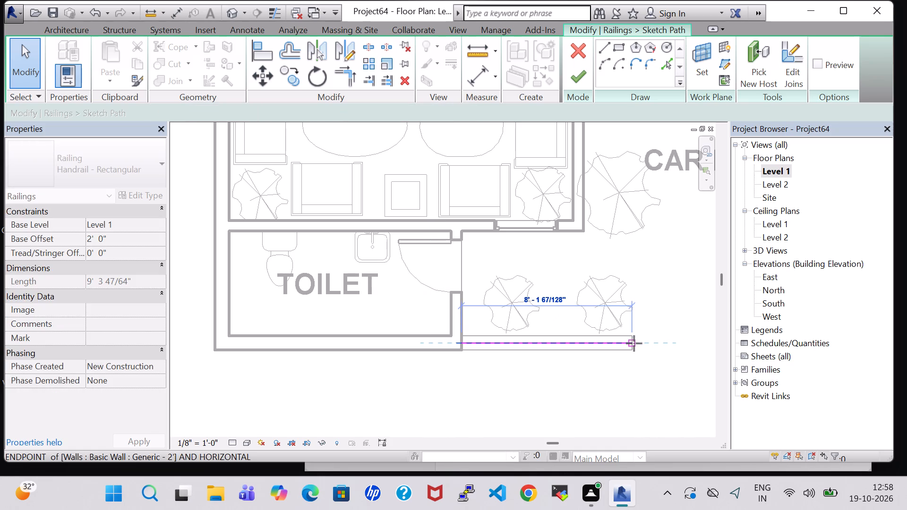
left_click_drag(634, 343, 632, 343)
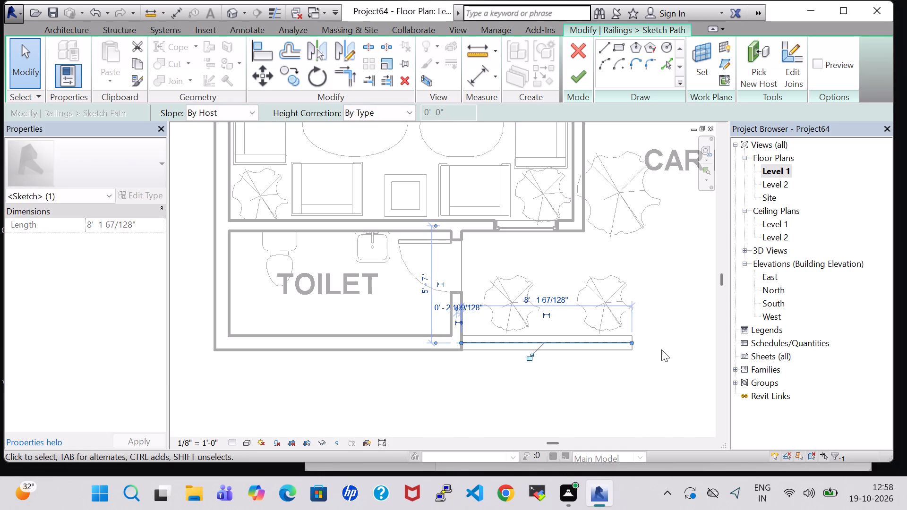
left_click(576, 75)
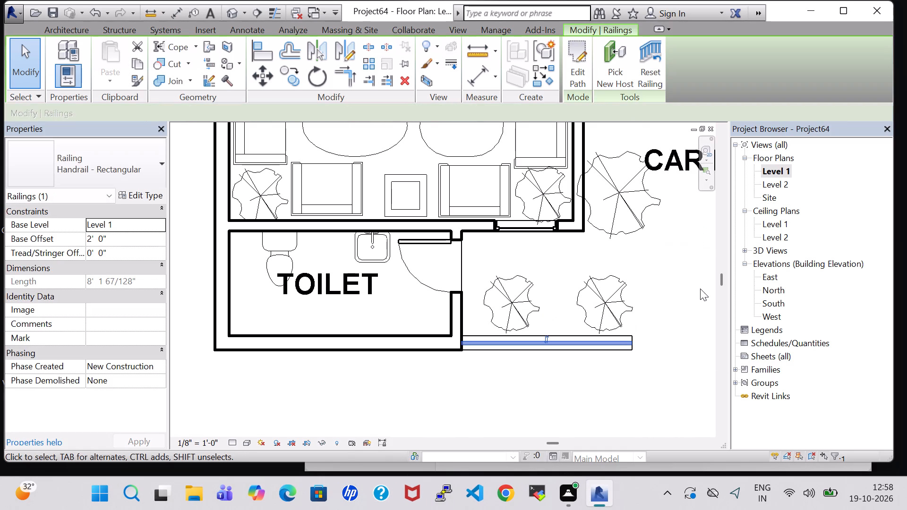
Examine the porch railings, low walls and car porch floor in the 3D view from several angles.
scroll(700, 299, "down", 1)
middle_click_drag(700, 301, 500, 302)
scroll(500, 302, "down", 3)
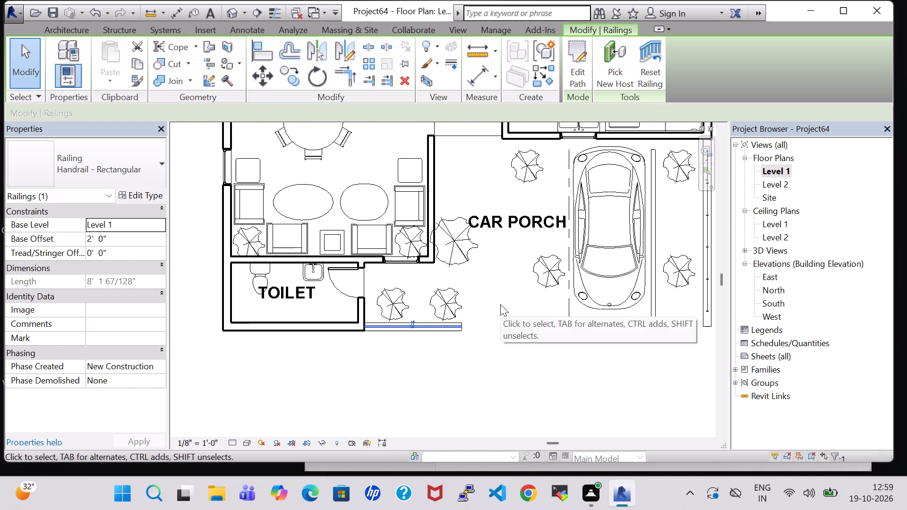
left_click(231, 8)
scroll(506, 228, "down", 1)
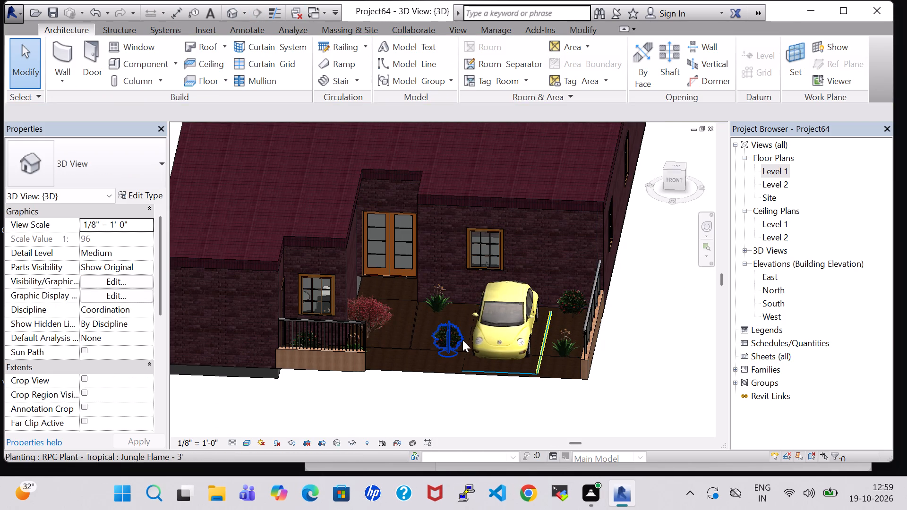
middle_click_drag(461, 310, 461, 369, "shift")
middle_click_drag(476, 229, 478, 221)
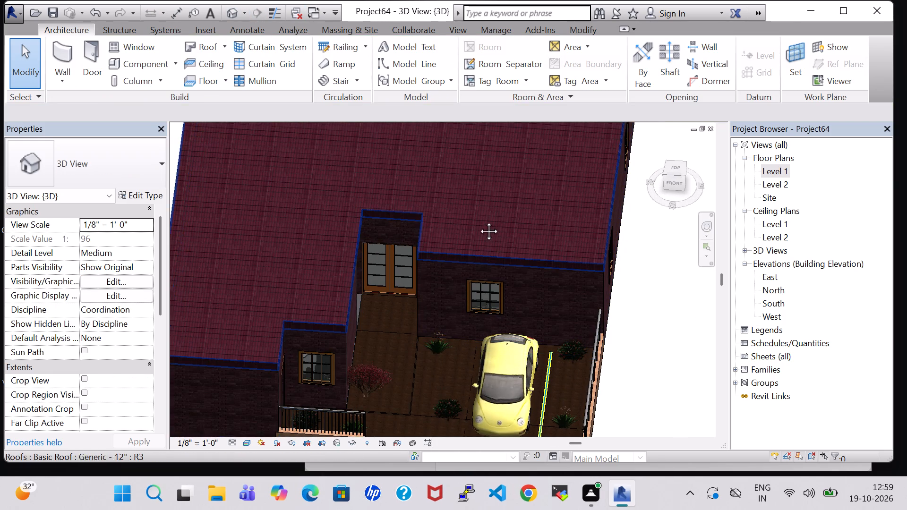
middle_click_drag(478, 221, 513, 92)
middle_click_drag(430, 329, 429, 336, "shift")
scroll(437, 370, "up", 1)
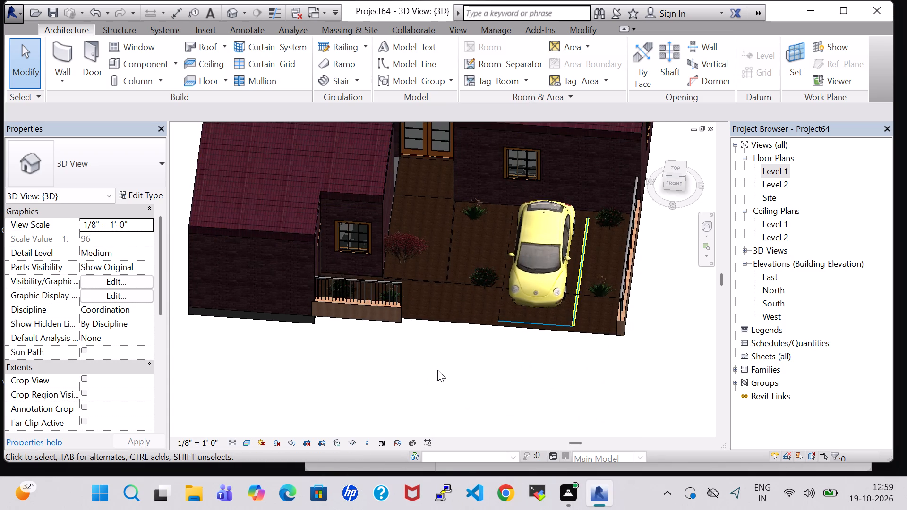
scroll(437, 370, "up", 8)
middle_click_drag(412, 339, 441, 270, "shift")
middle_click_drag(430, 238, 481, 446)
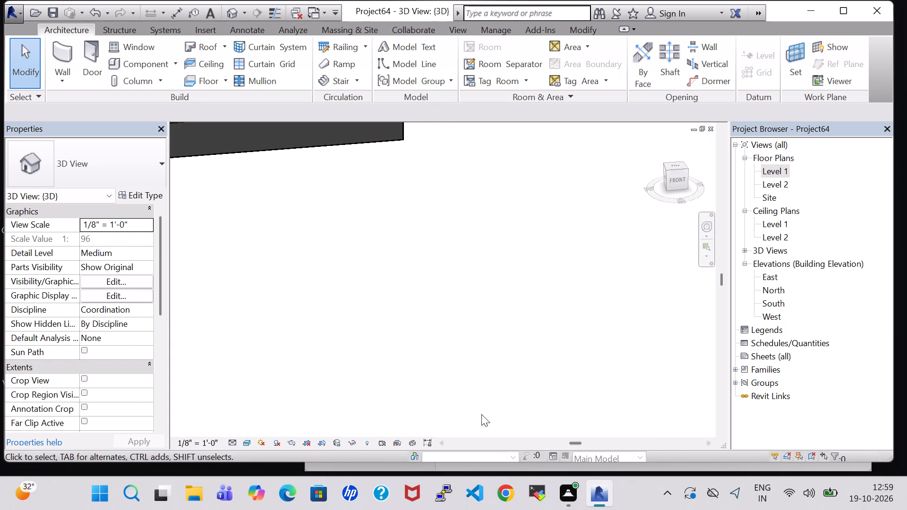
middle_click_drag(467, 235, 609, 402)
middle_click_drag(607, 378, 523, 370)
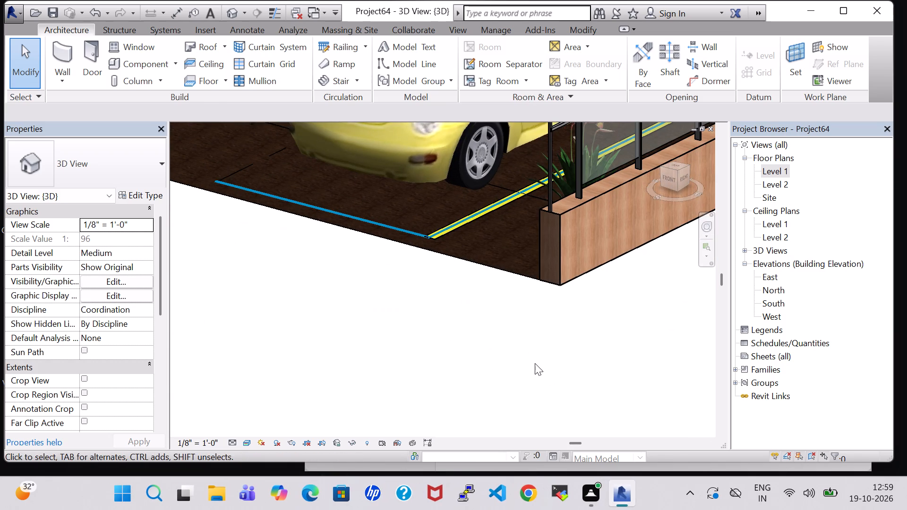
middle_click_drag(529, 357, 566, 357)
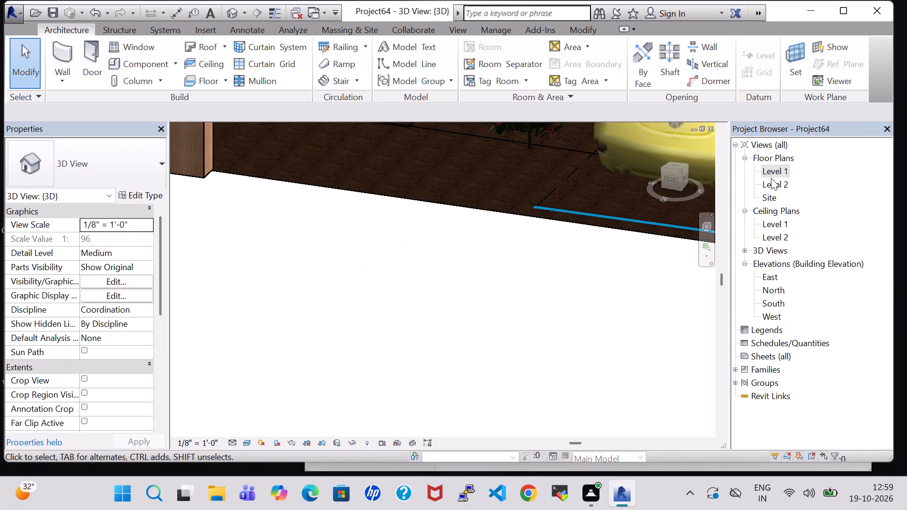
Review the porch on the Level 1 plan and the whole house in 3D from the front and from above.
double_click(773, 170)
scroll(650, 291, "down", 1)
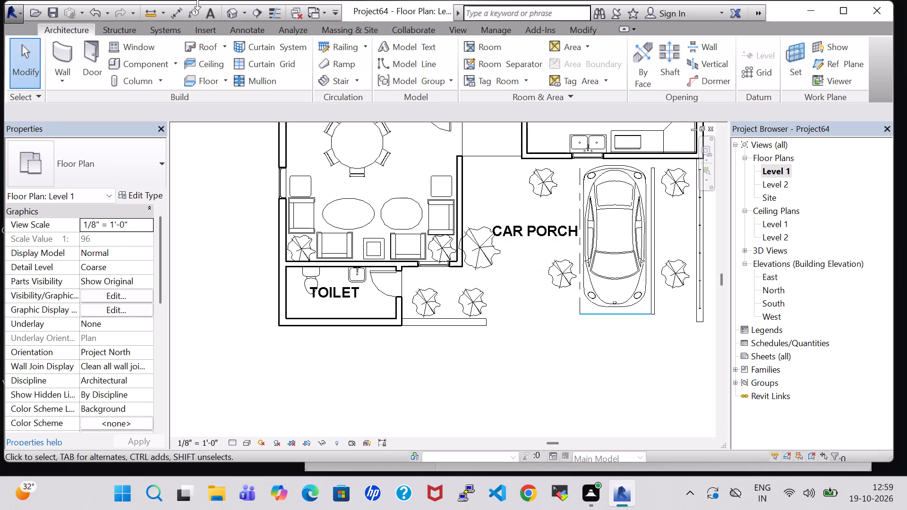
left_click(234, 7)
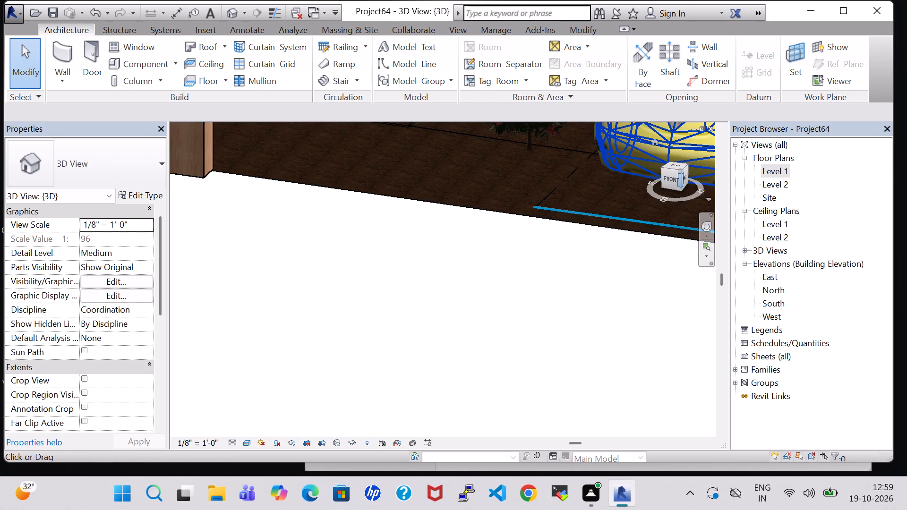
left_click(666, 178)
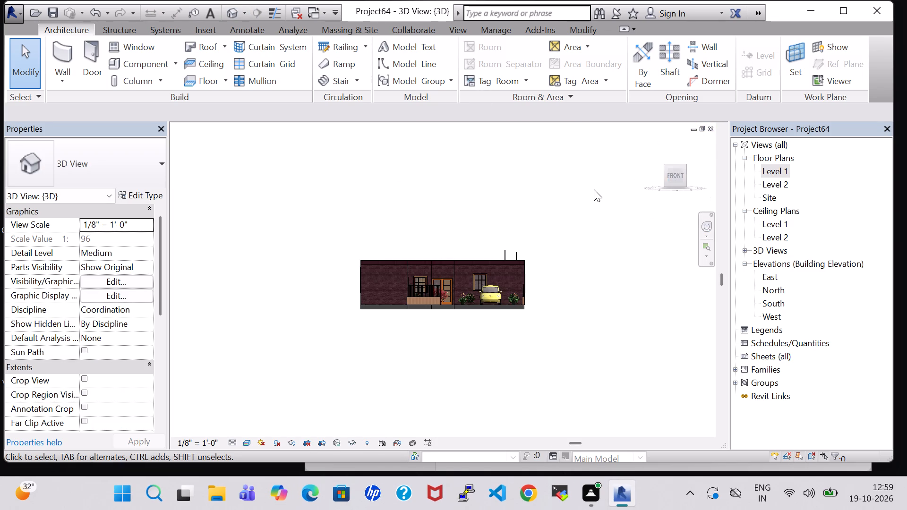
scroll(508, 190, "up", 5)
middle_click_drag(382, 220, 501, 197)
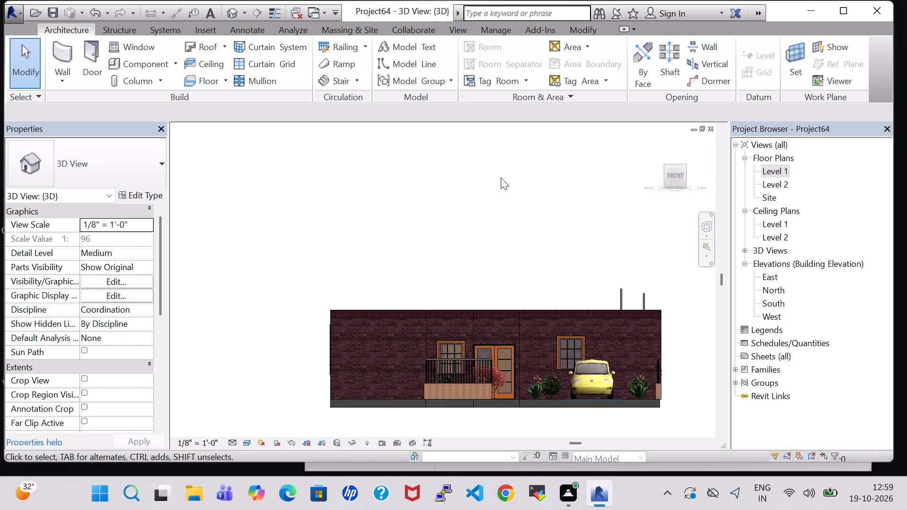
middle_click_drag(501, 153, 497, 217, "shift")
middle_click_drag(500, 211, 513, 144)
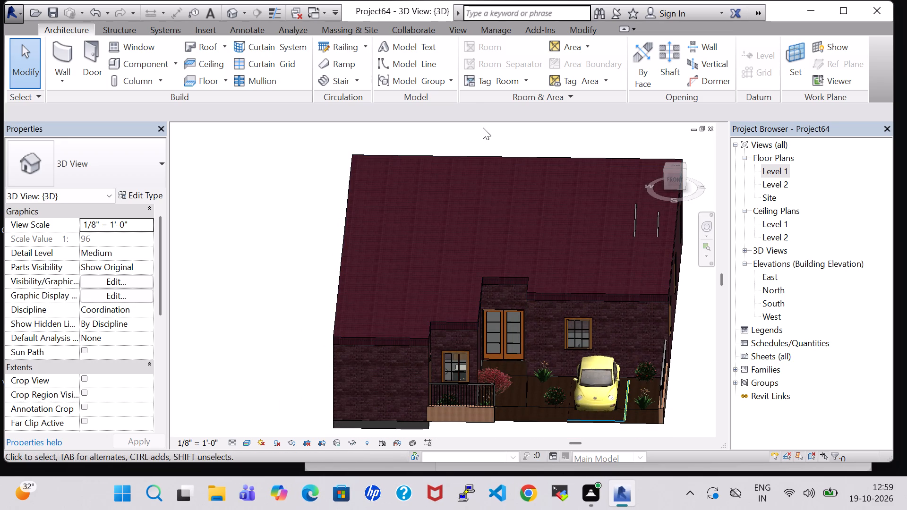
middle_click_drag(483, 127, 440, 122)
middle_click_drag(646, 316, 647, 293)
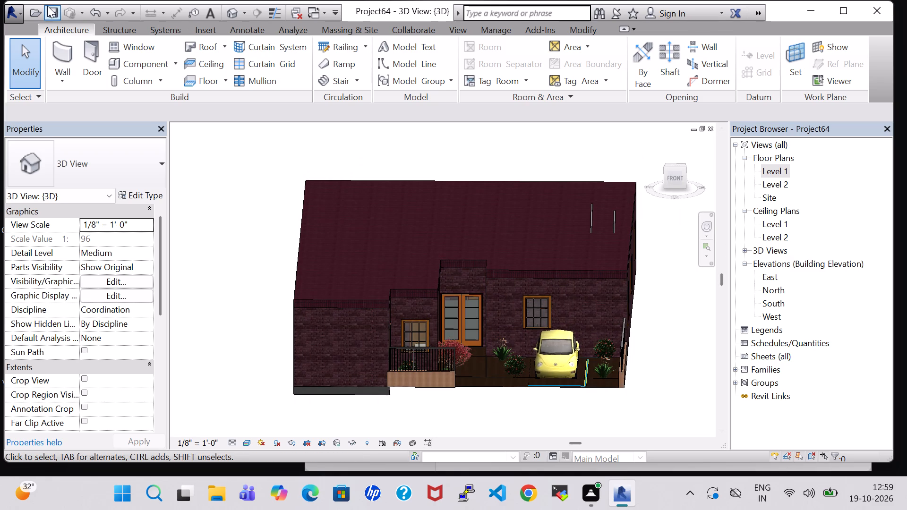
Save the project.
left_click(52, 6)
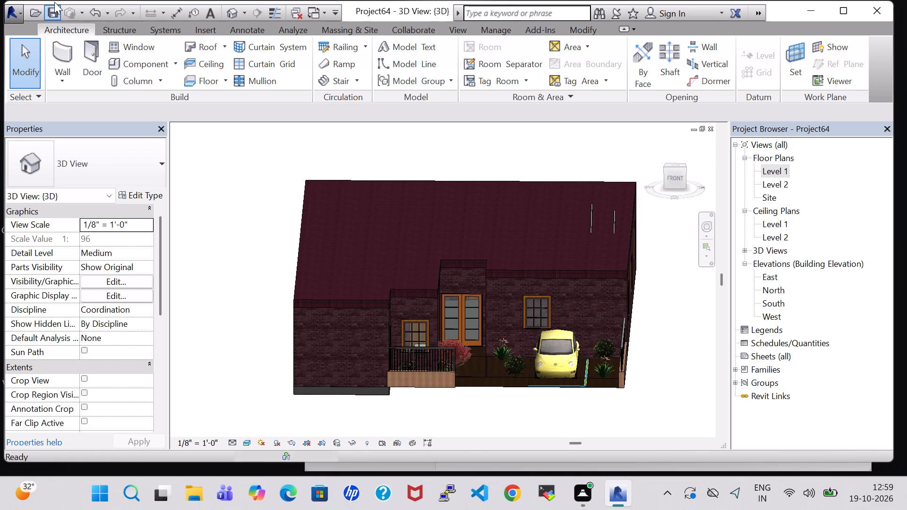
Export the house model to the work folder as an IFC 2x3 file named Project64, with 1st Level space boundaries.
left_click(21, 11)
left_click(101, 235)
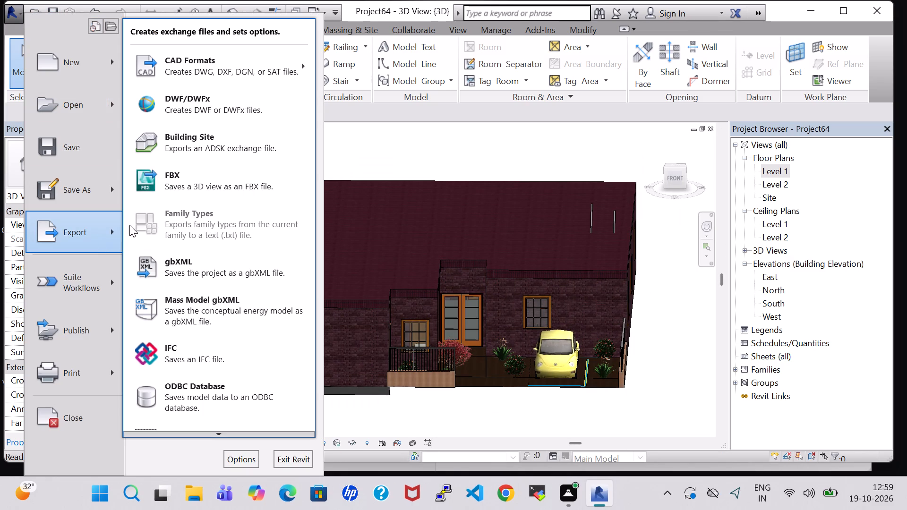
left_click(212, 351)
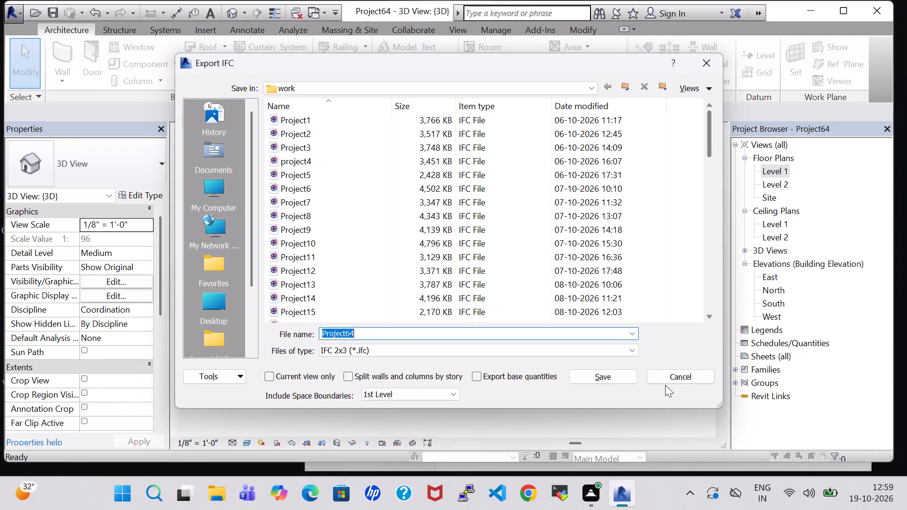
left_click(600, 376)
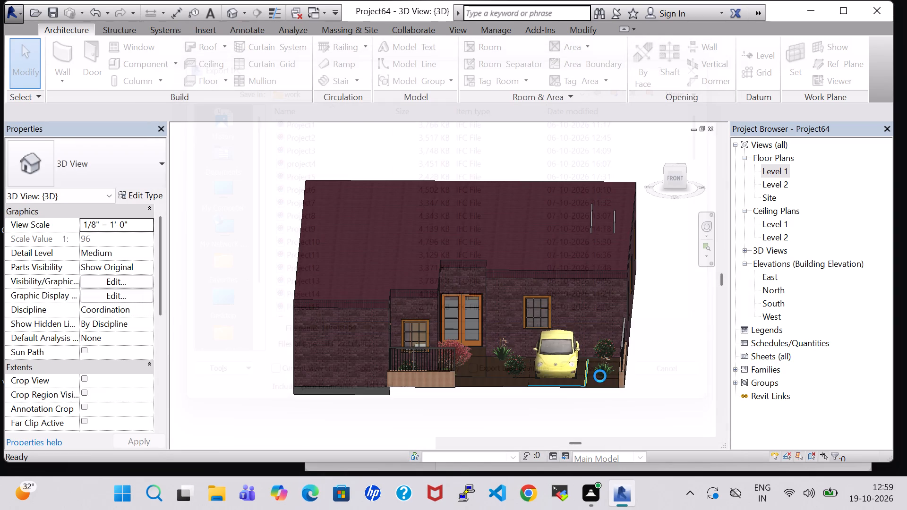